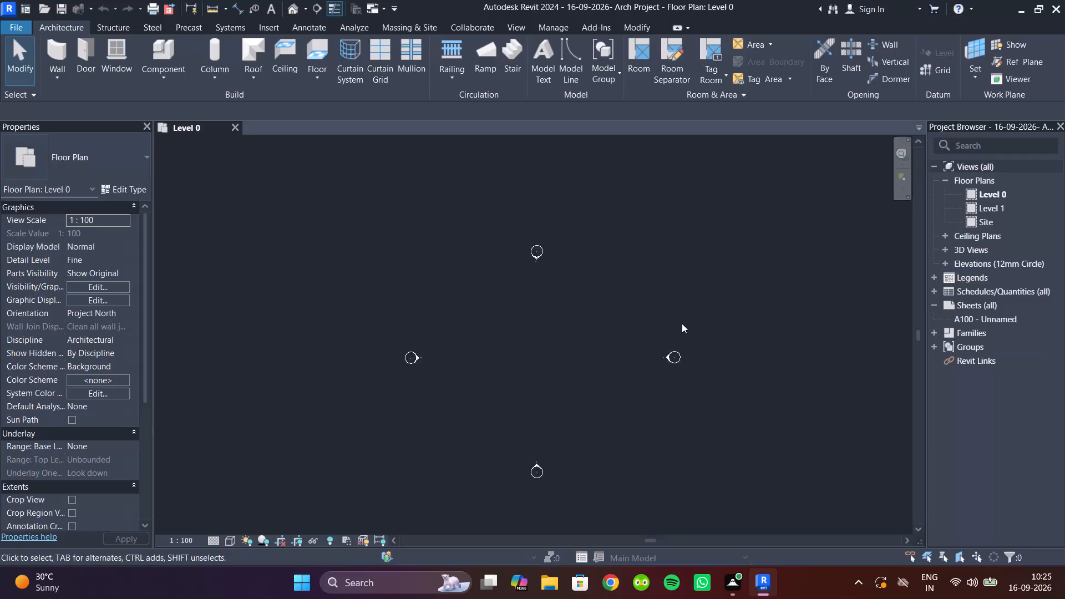
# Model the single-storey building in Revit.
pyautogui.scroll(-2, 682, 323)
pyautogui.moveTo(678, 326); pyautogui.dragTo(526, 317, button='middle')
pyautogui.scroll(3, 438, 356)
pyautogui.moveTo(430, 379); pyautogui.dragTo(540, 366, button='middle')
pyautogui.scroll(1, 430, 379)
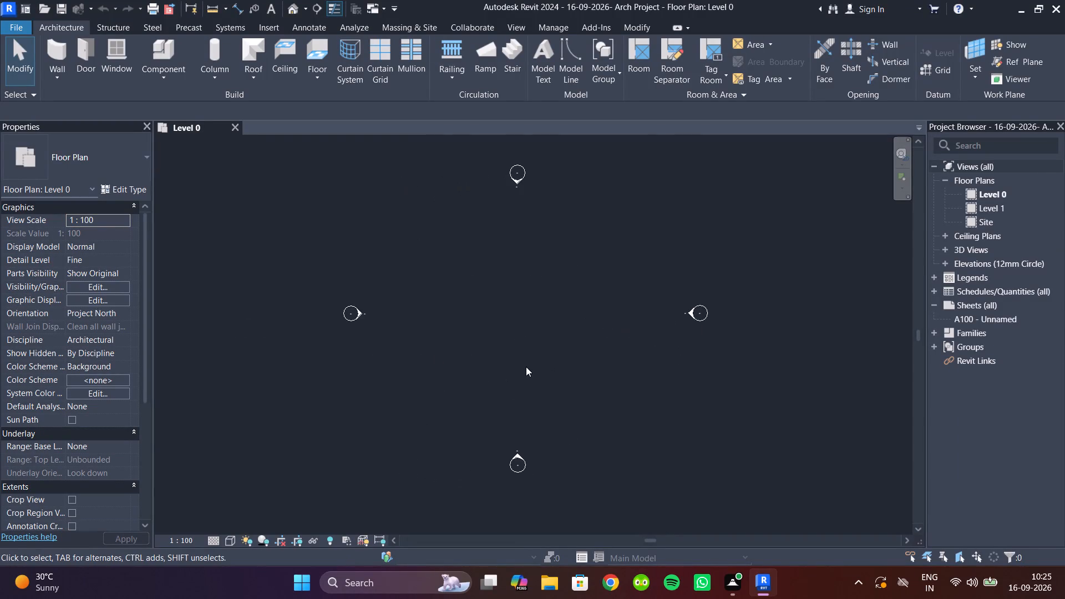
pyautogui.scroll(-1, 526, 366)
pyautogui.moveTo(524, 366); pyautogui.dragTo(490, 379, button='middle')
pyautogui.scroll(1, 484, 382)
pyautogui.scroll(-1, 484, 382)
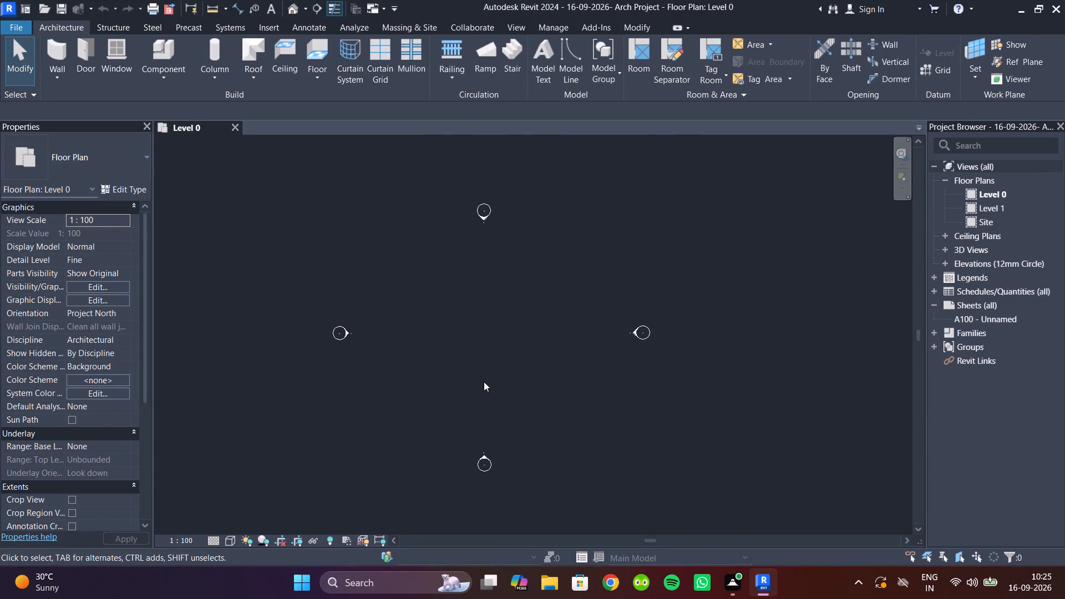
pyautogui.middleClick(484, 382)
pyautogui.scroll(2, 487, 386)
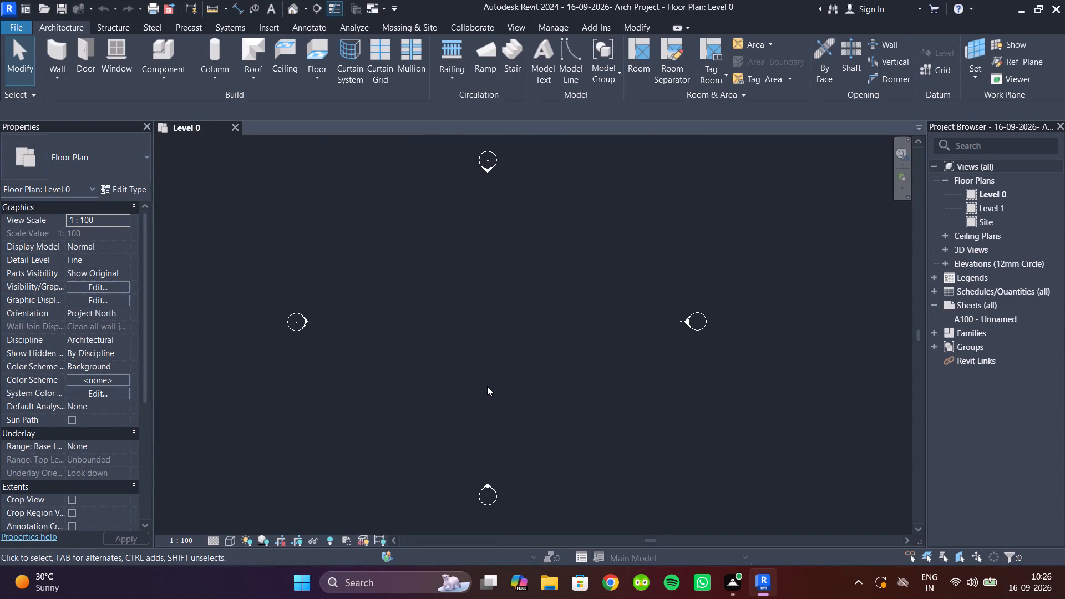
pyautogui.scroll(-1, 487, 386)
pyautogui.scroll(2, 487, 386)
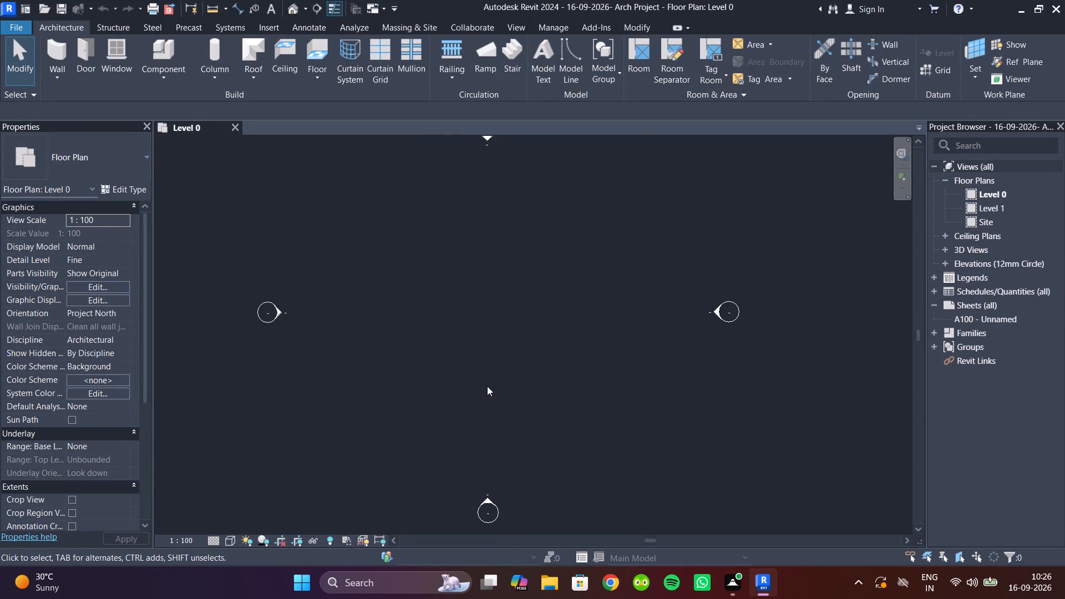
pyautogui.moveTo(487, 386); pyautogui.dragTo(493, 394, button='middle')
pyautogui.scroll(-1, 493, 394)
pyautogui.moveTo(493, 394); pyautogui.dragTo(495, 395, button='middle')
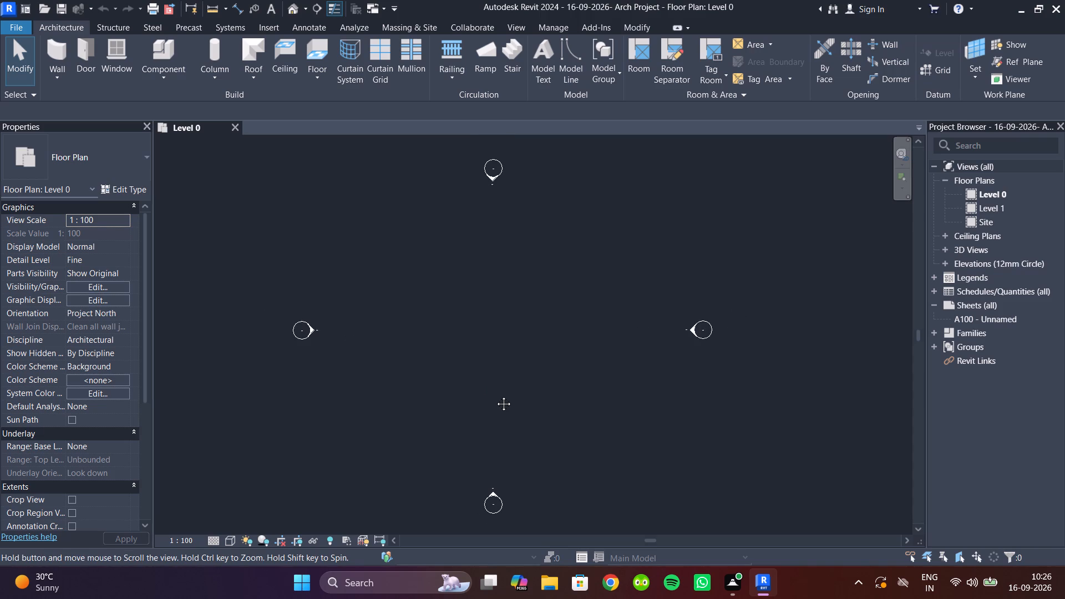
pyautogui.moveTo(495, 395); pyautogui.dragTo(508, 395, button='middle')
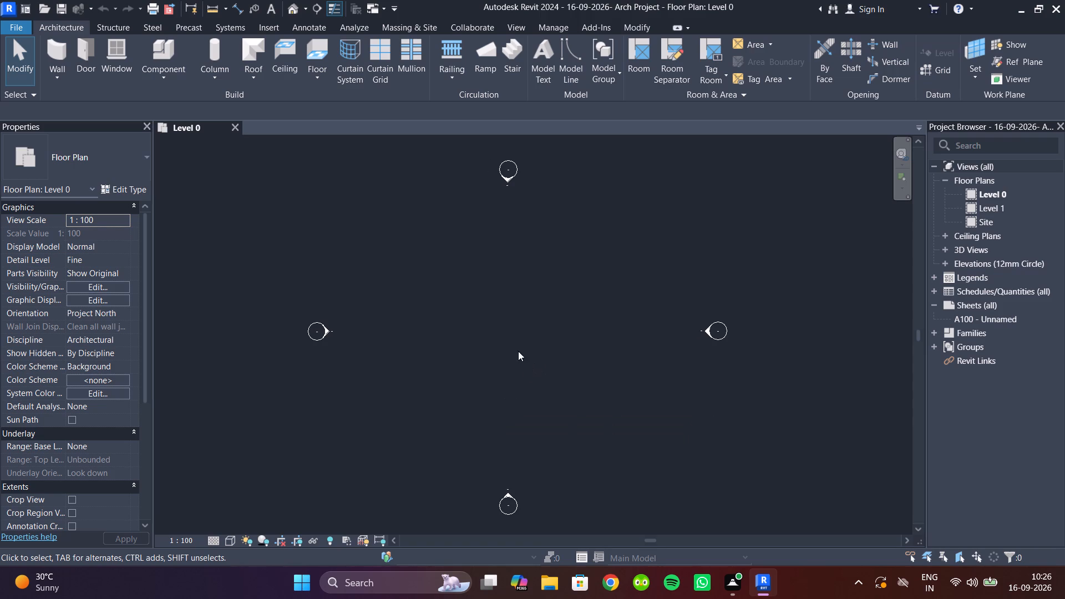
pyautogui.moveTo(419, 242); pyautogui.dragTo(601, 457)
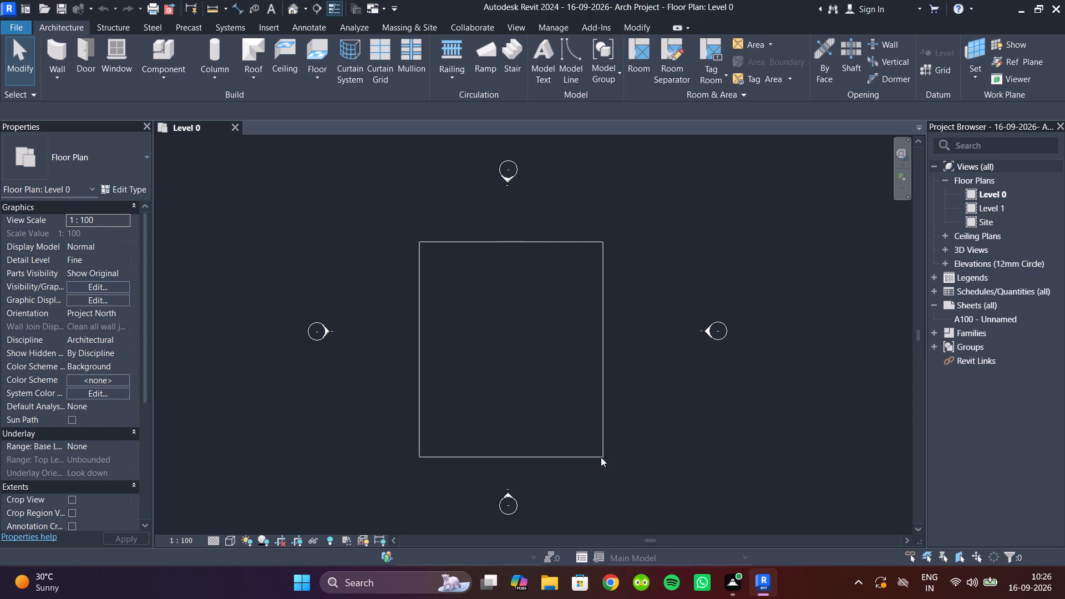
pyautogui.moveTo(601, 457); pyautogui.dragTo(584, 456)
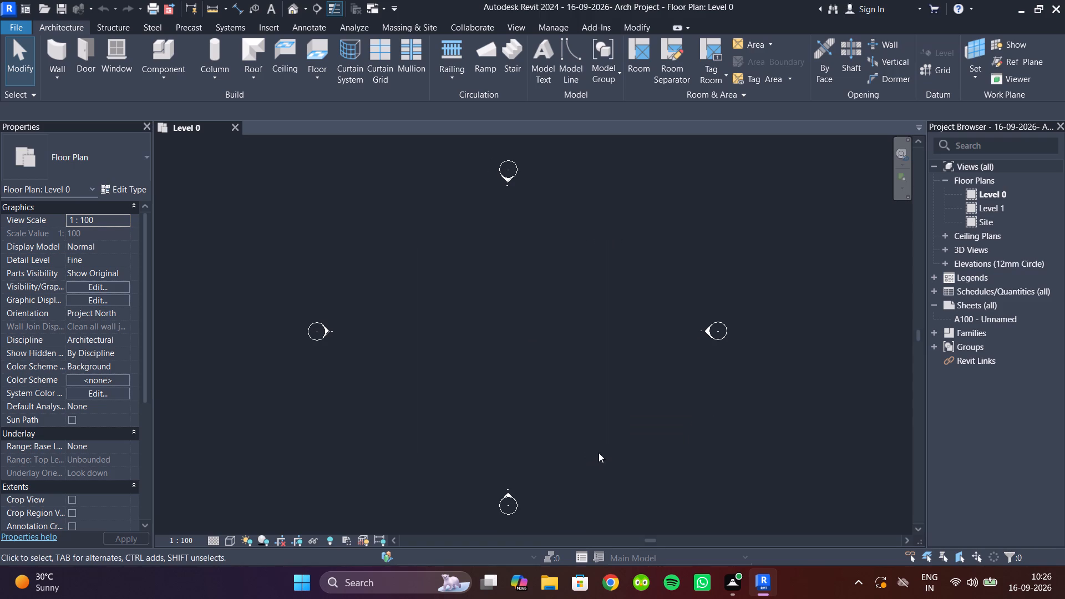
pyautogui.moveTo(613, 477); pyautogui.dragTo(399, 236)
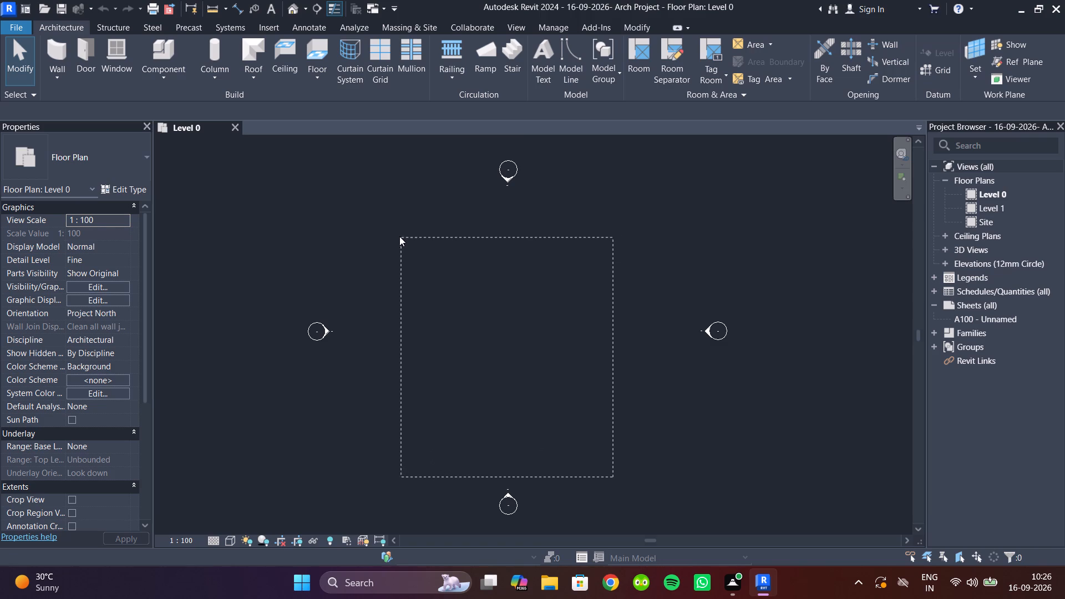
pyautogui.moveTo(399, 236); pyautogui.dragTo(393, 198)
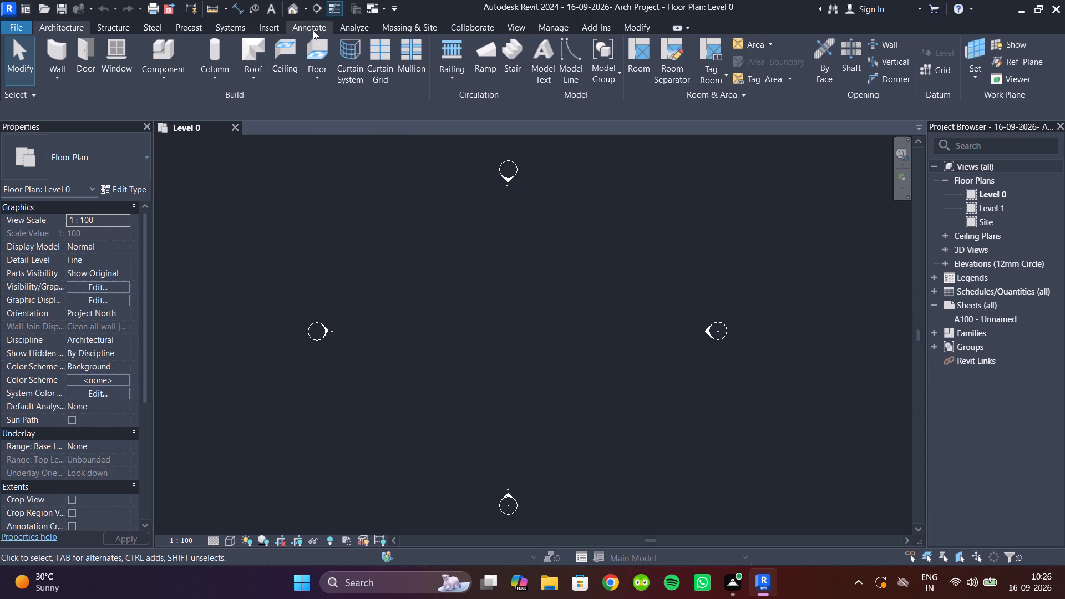
# Link the CAD drawing plan 4.dwg at Level 0 with Auto - Center to Center positioning.
pyautogui.click(270, 27)
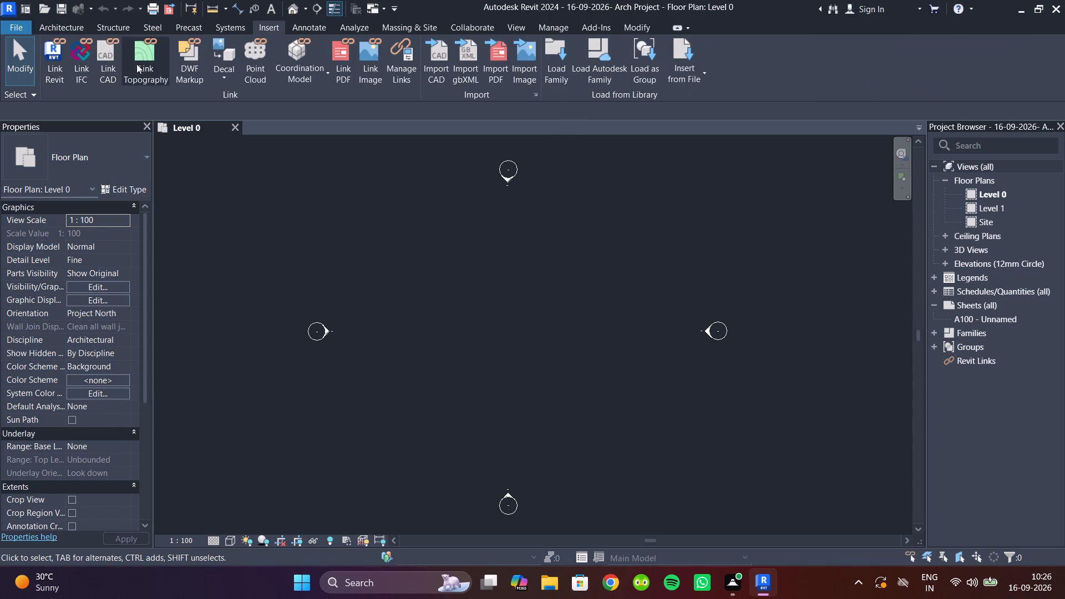
pyautogui.click(111, 65)
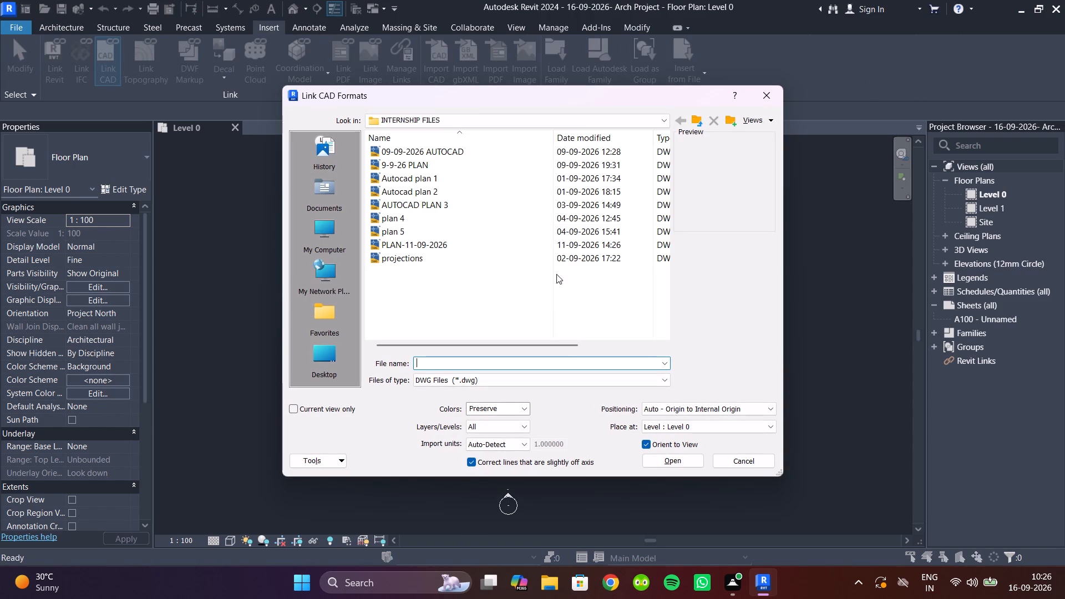
pyautogui.click(481, 155)
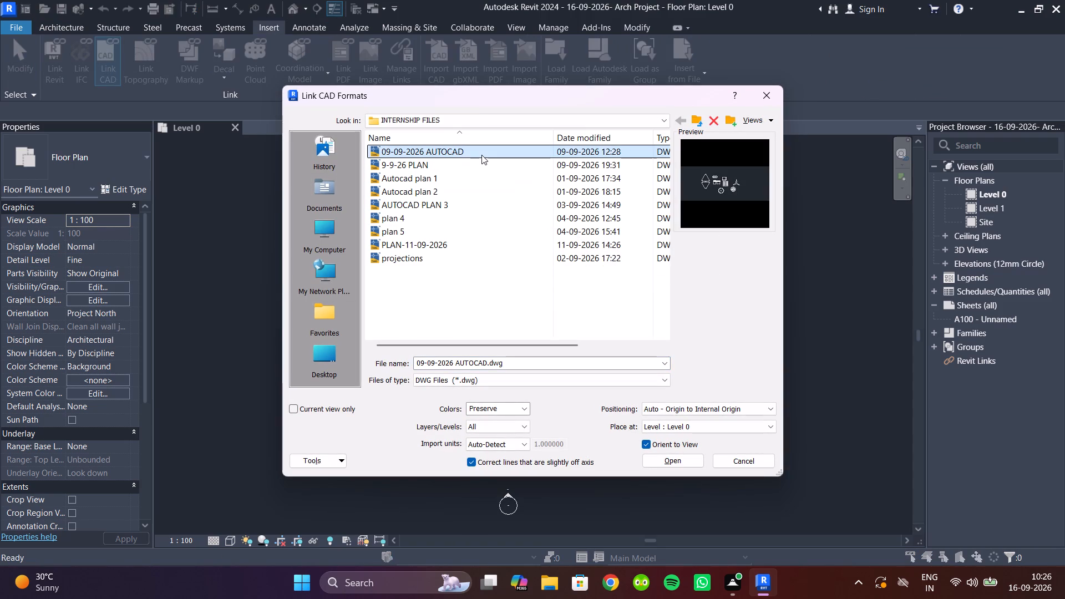
pyautogui.click(442, 169)
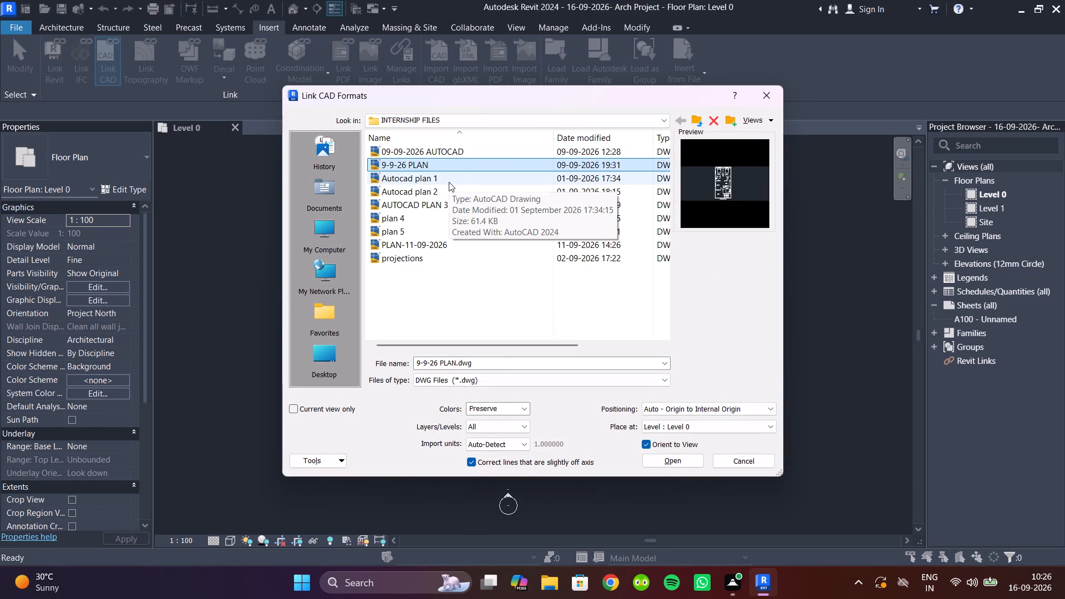
pyautogui.click(444, 181)
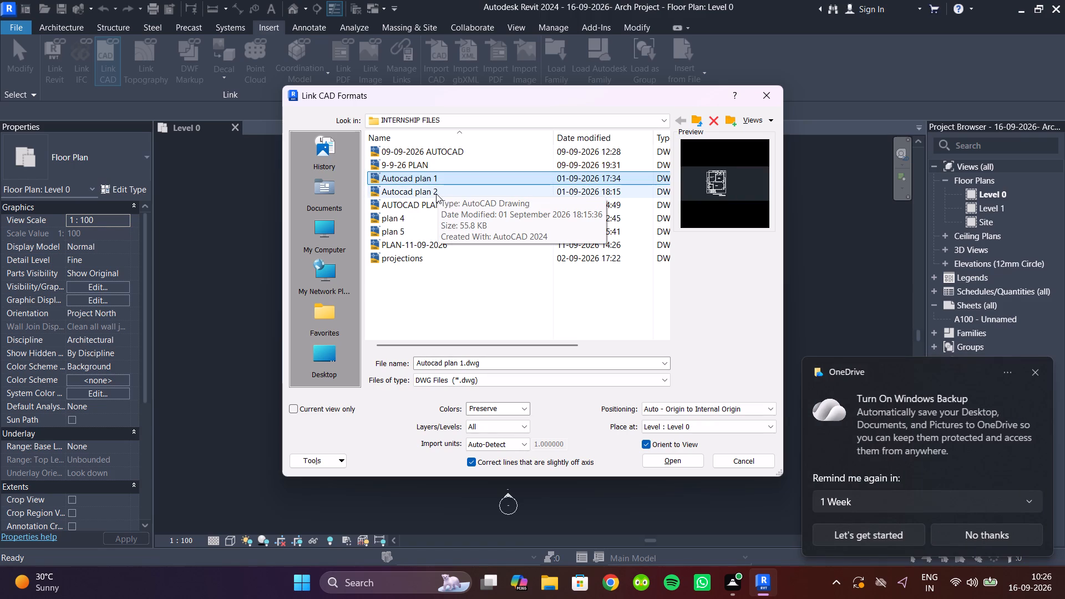
pyautogui.click(435, 194)
pyautogui.click(439, 210)
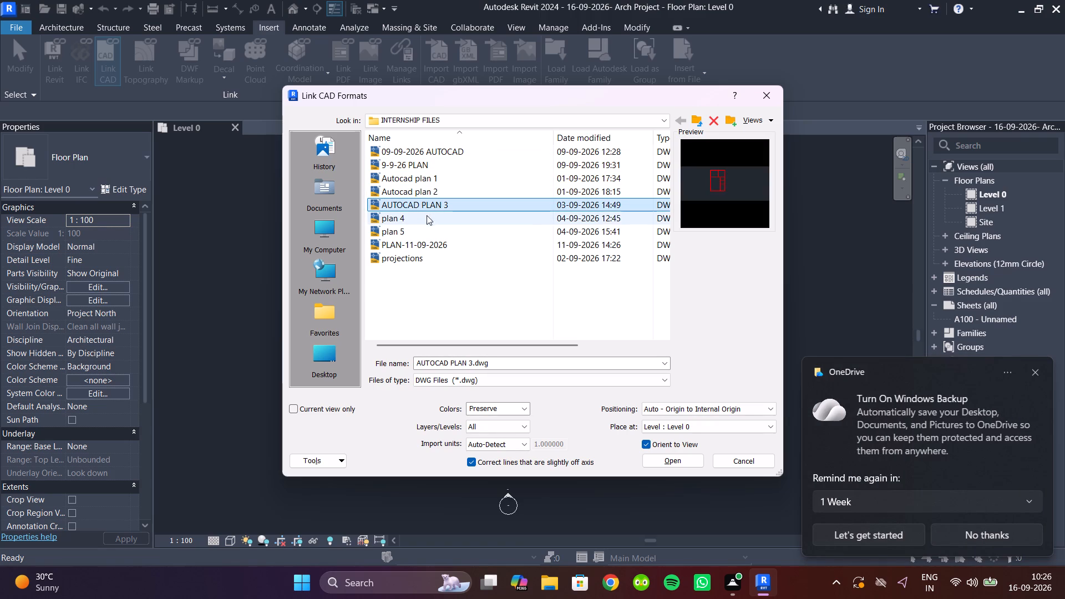
pyautogui.click(418, 218)
pyautogui.click(417, 227)
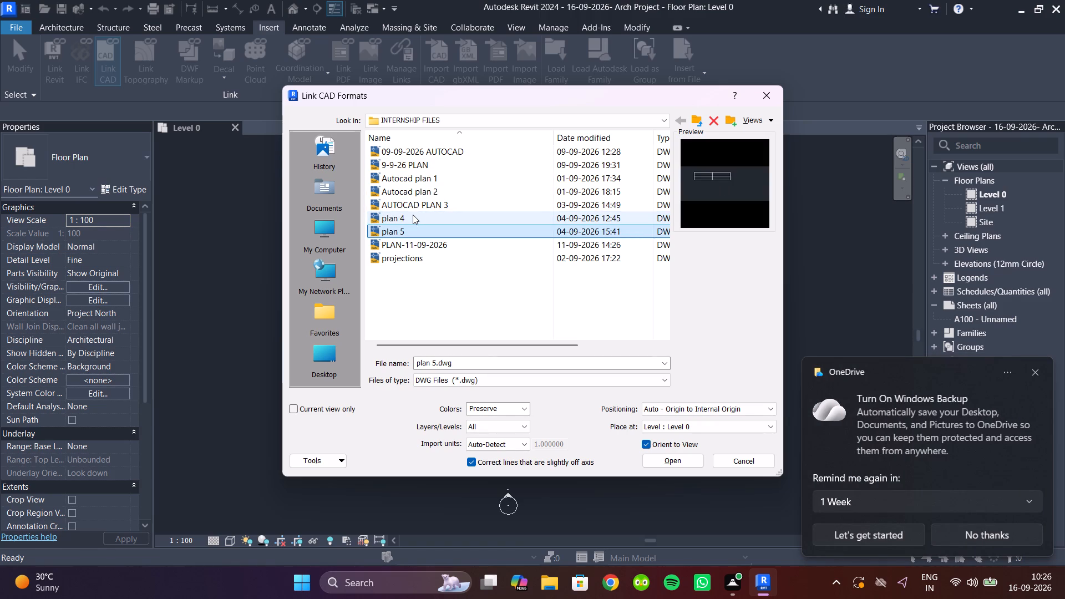
pyautogui.click(413, 215)
pyautogui.click(720, 409)
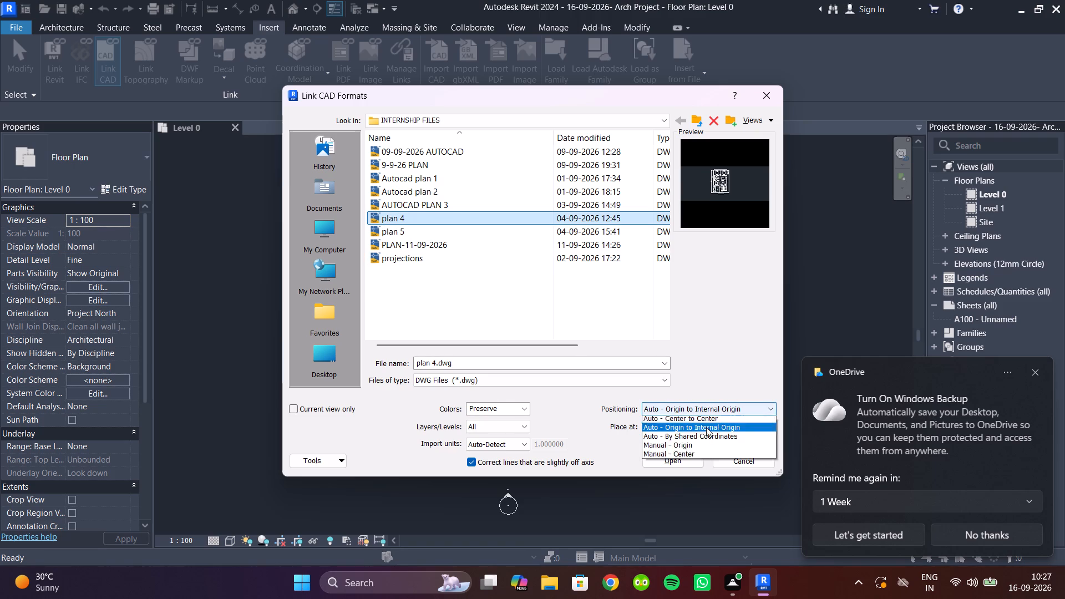
pyautogui.click(682, 420)
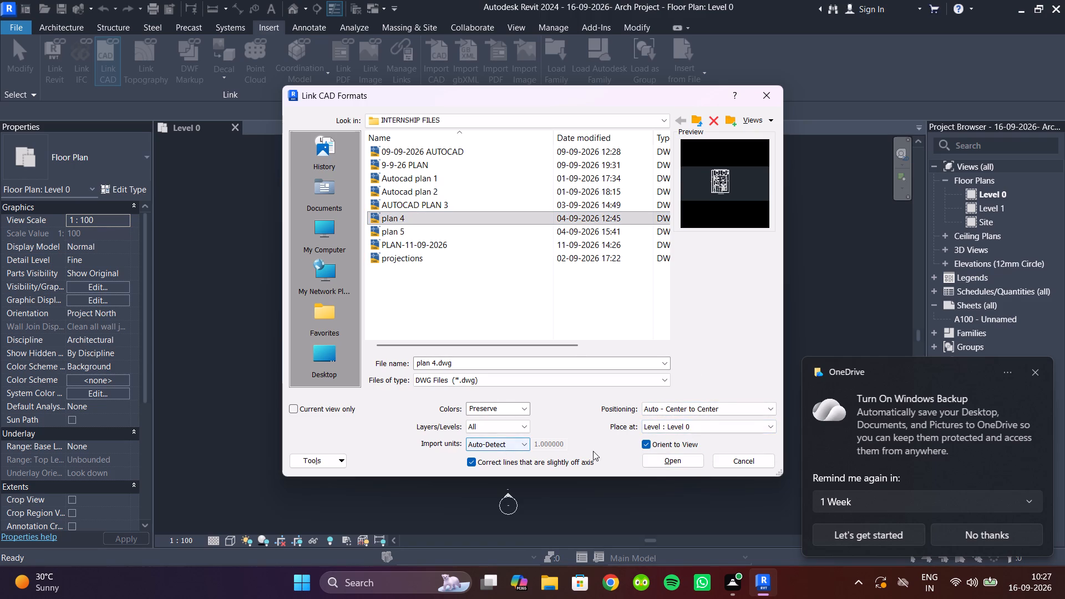
pyautogui.click(670, 462)
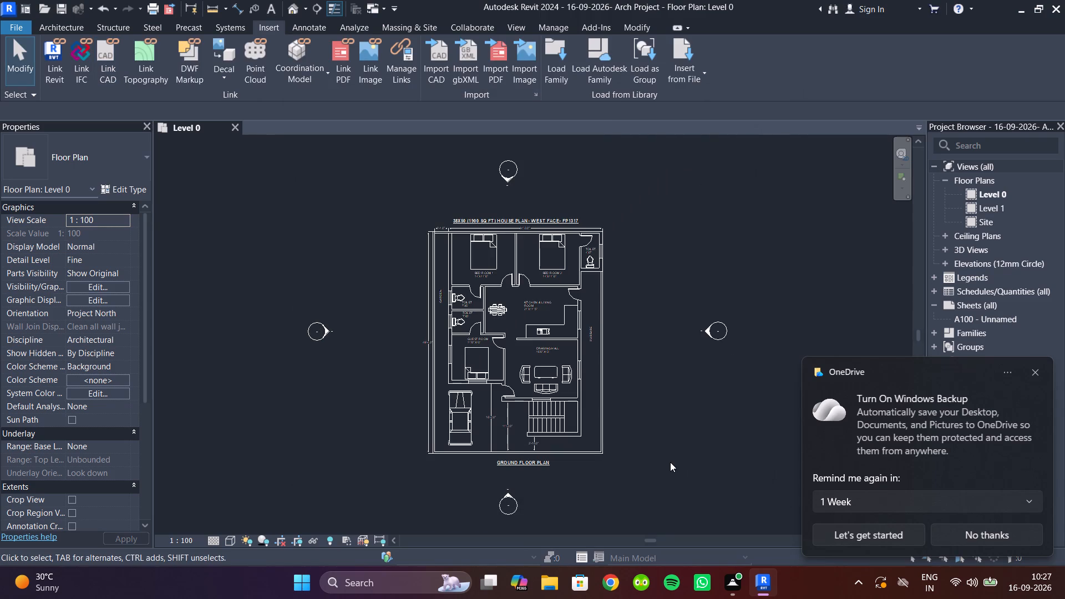
# Examine the linked ground floor plan and its placement between the elevation markers.
pyautogui.scroll(3, 537, 371)
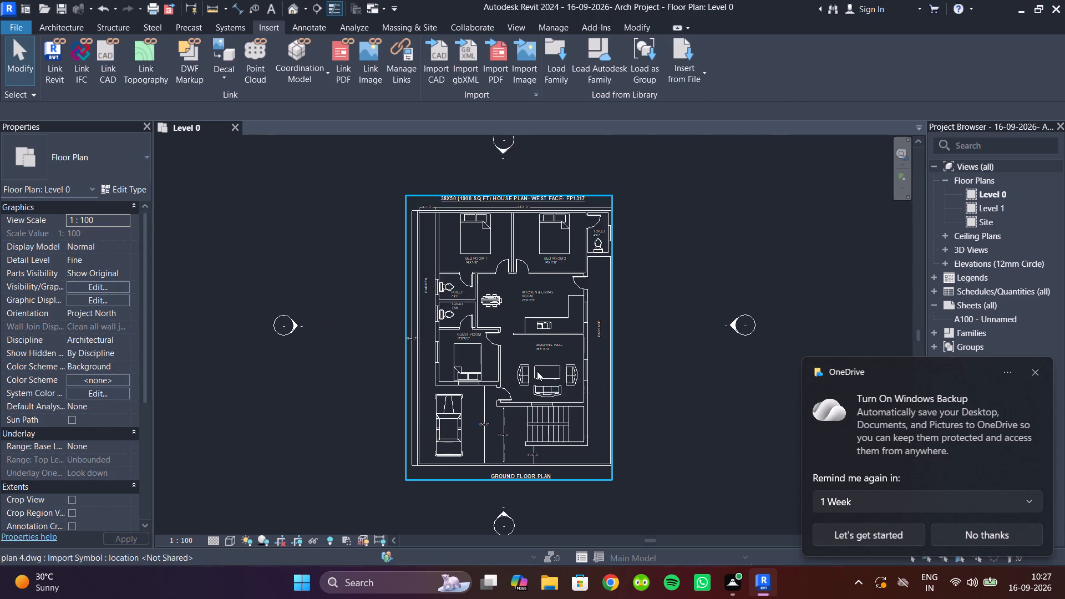
pyautogui.scroll(1, 537, 371)
pyautogui.scroll(-2, 537, 373)
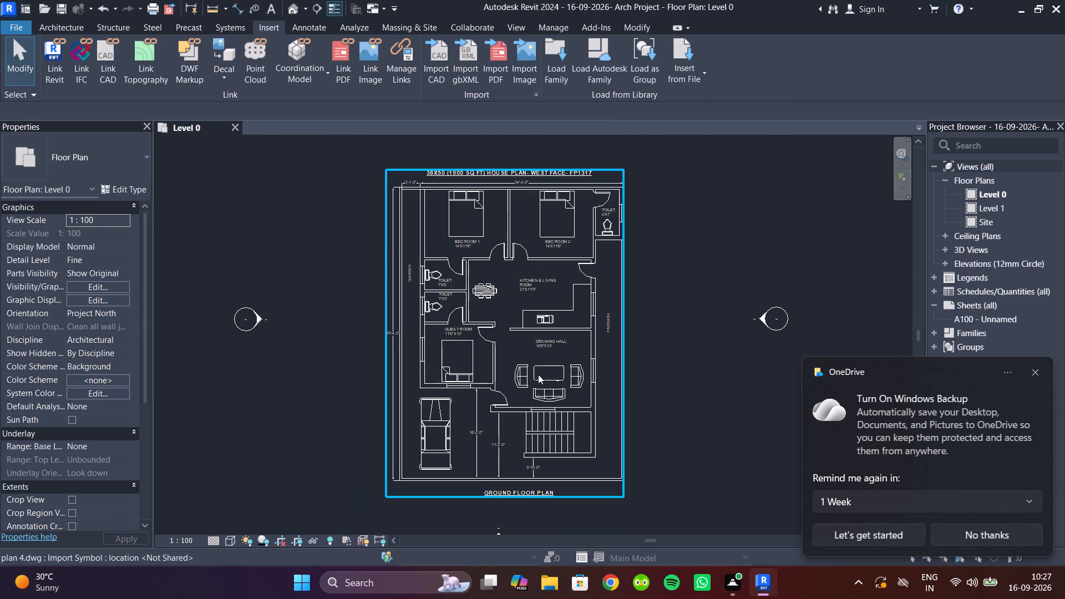
pyautogui.click(745, 420)
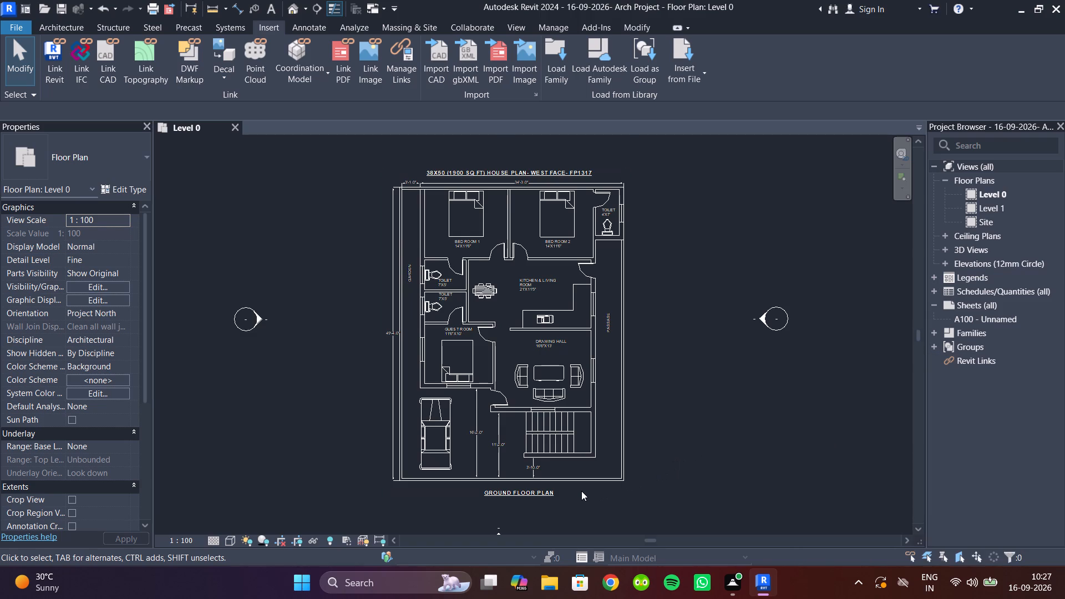
pyautogui.scroll(3, 580, 491)
pyautogui.scroll(-3, 693, 479)
pyautogui.moveTo(732, 443); pyautogui.dragTo(731, 449, button='middle')
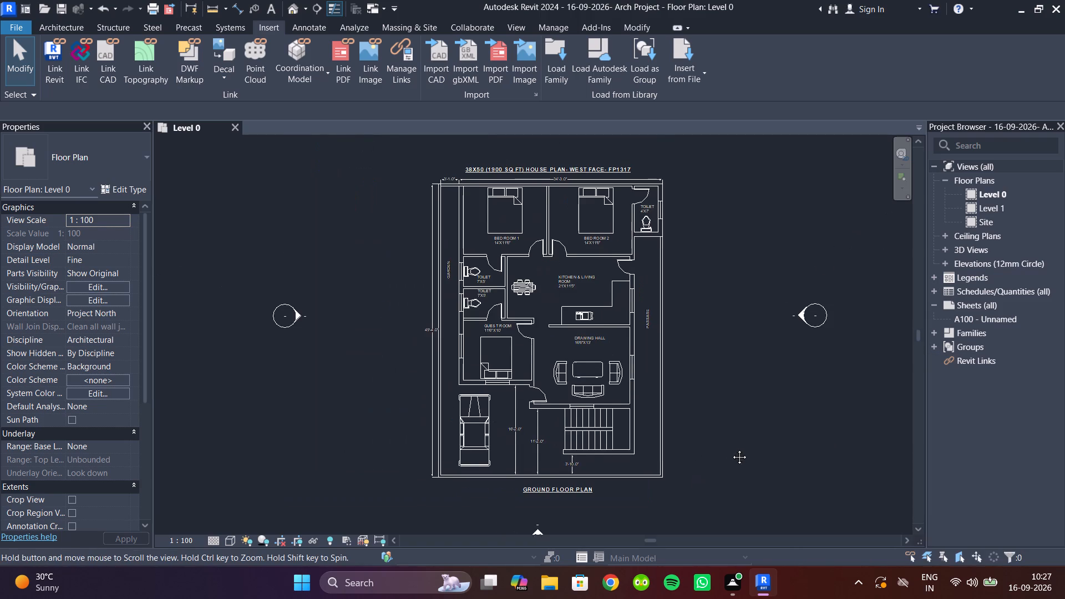
pyautogui.moveTo(731, 449); pyautogui.dragTo(730, 453, button='middle')
pyautogui.scroll(1, 727, 454)
pyautogui.scroll(-1, 726, 454)
pyautogui.moveTo(726, 454); pyautogui.dragTo(721, 453, button='middle')
pyautogui.scroll(1, 718, 453)
pyautogui.moveTo(718, 453); pyautogui.dragTo(718, 445, button='middle')
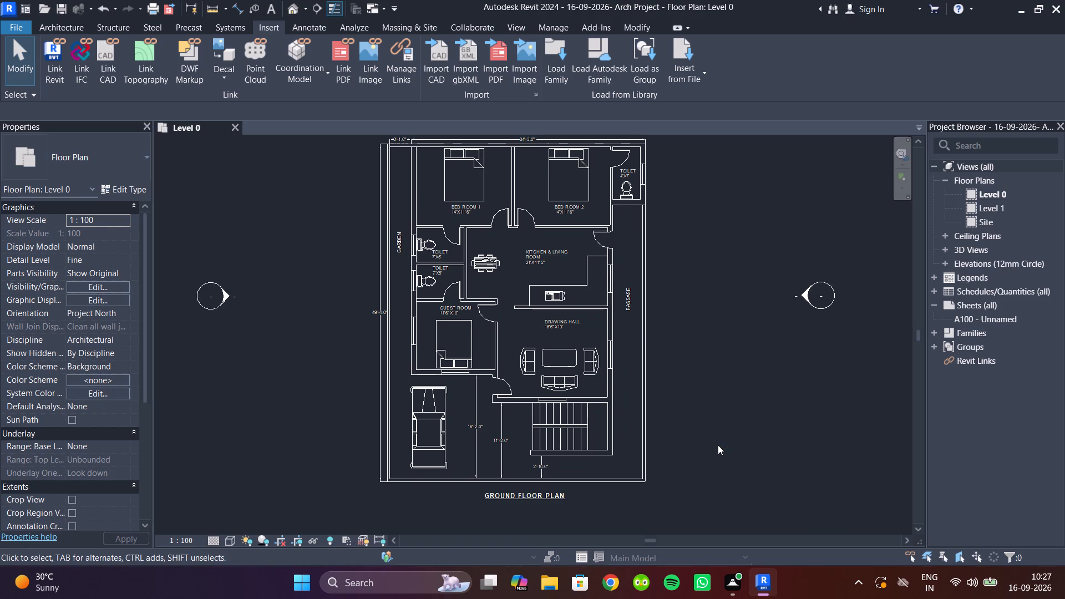
# Pin the linked plan 4.dwg drawing in place in the Level 0 floor plan.
pyautogui.click(643, 383)
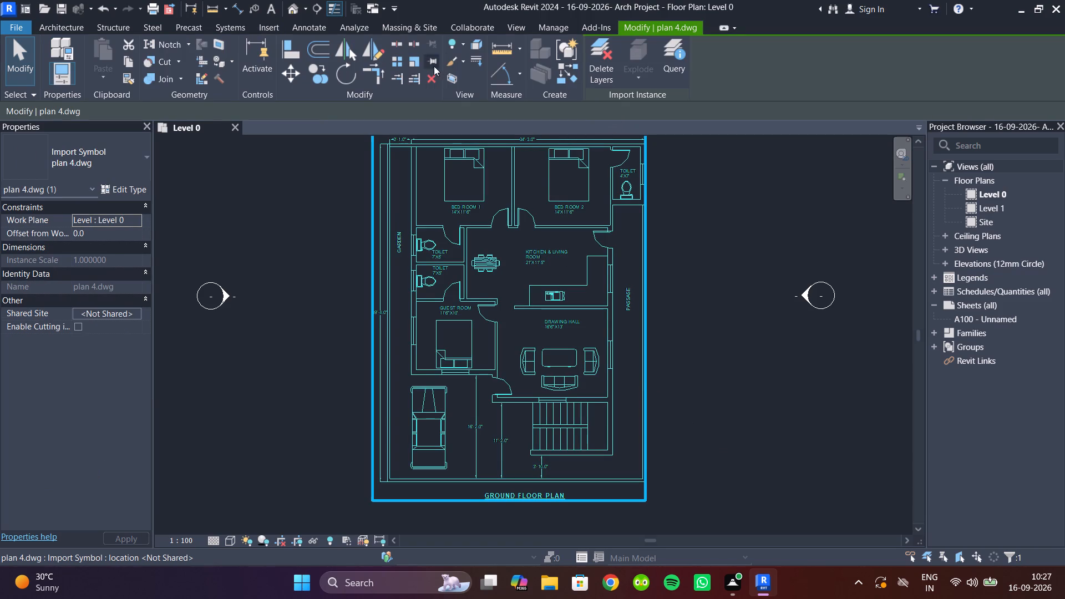
pyautogui.click(430, 61)
pyautogui.click(695, 324)
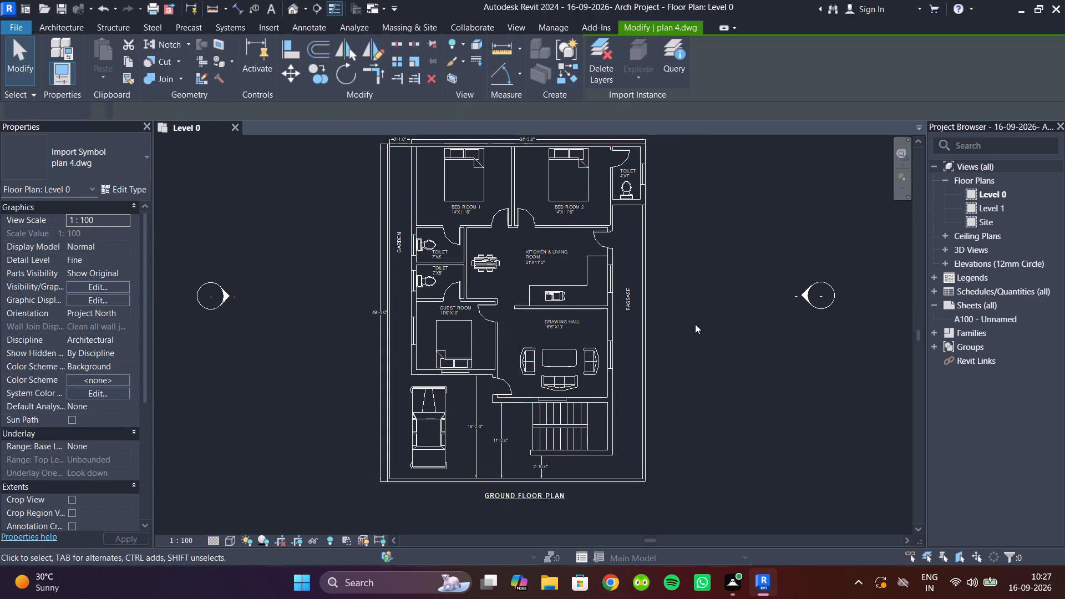
pyautogui.scroll(-1, 695, 324)
pyautogui.click(643, 336)
pyautogui.click(655, 345)
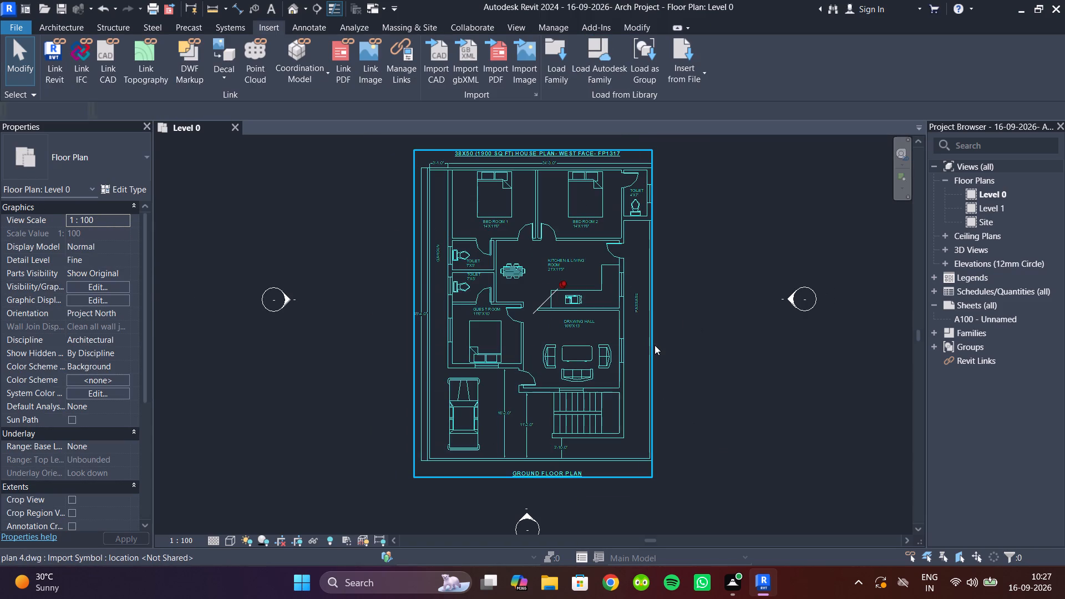
pyautogui.click(712, 313)
# Examine the pinned plan, including the overall length dimension beside the garden strip and the guest room area.
pyautogui.scroll(-1, 707, 313)
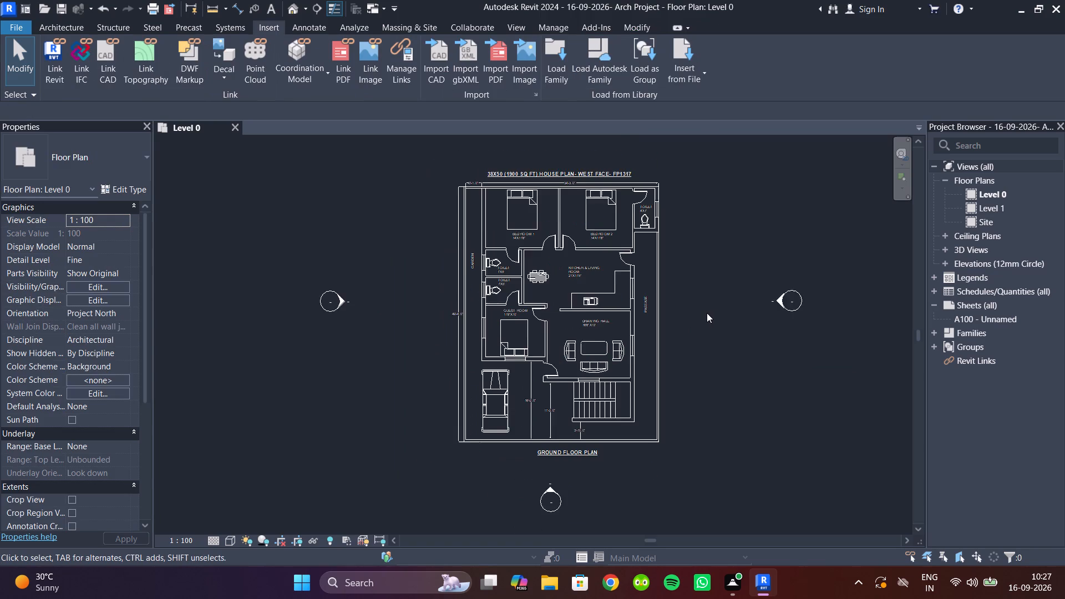
pyautogui.moveTo(706, 313); pyautogui.dragTo(657, 319, button='middle')
pyautogui.scroll(1, 657, 319)
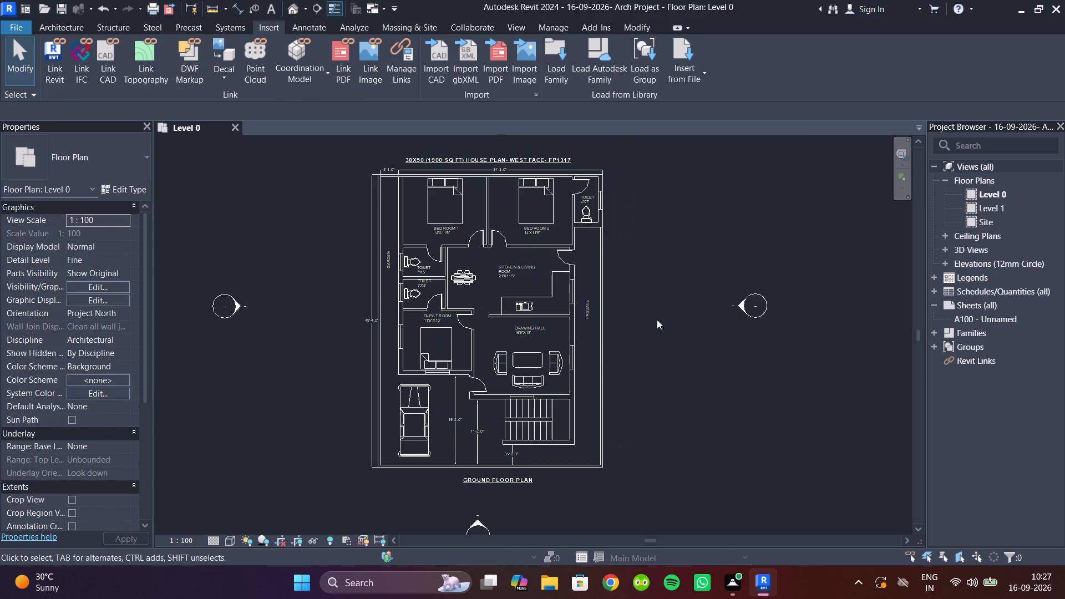
pyautogui.scroll(-1, 657, 319)
pyautogui.moveTo(657, 319); pyautogui.dragTo(632, 326, button='middle')
pyautogui.scroll(1, 632, 326)
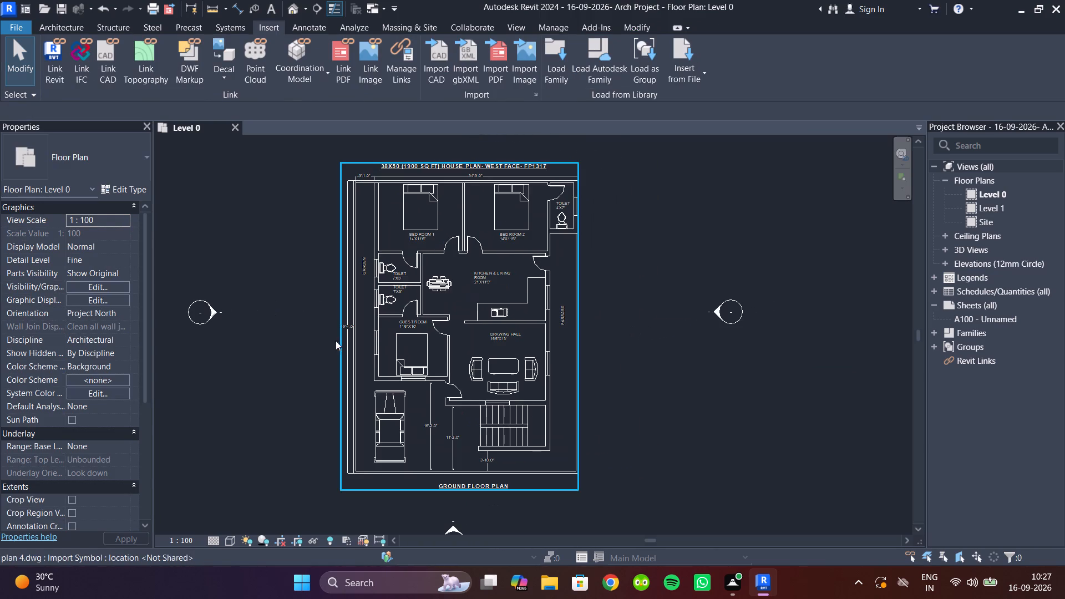
pyautogui.scroll(10, 336, 331)
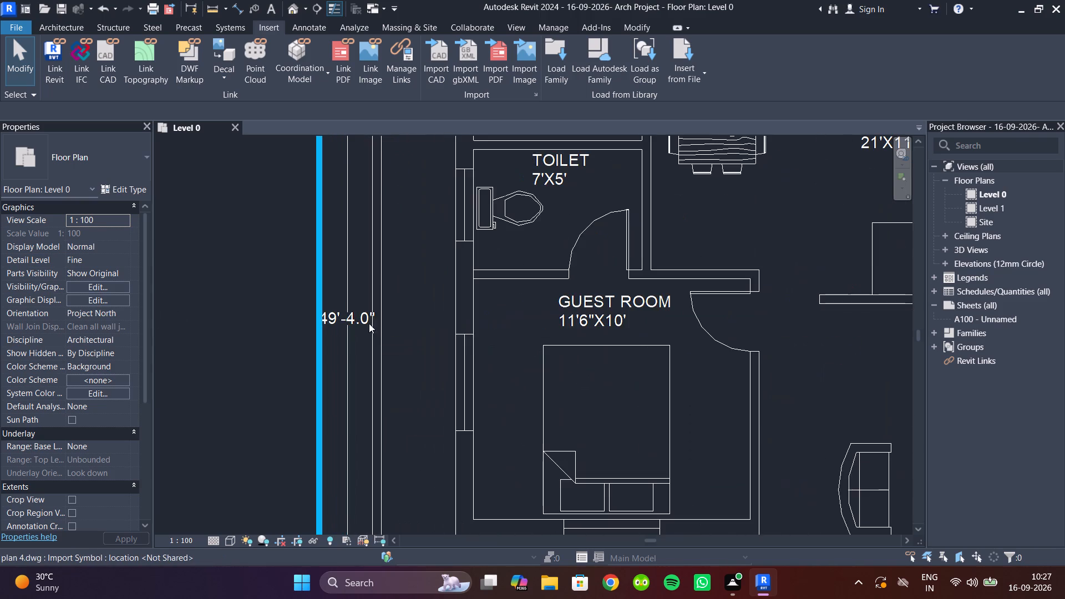
pyautogui.scroll(6, 369, 323)
pyautogui.scroll(-6, 369, 323)
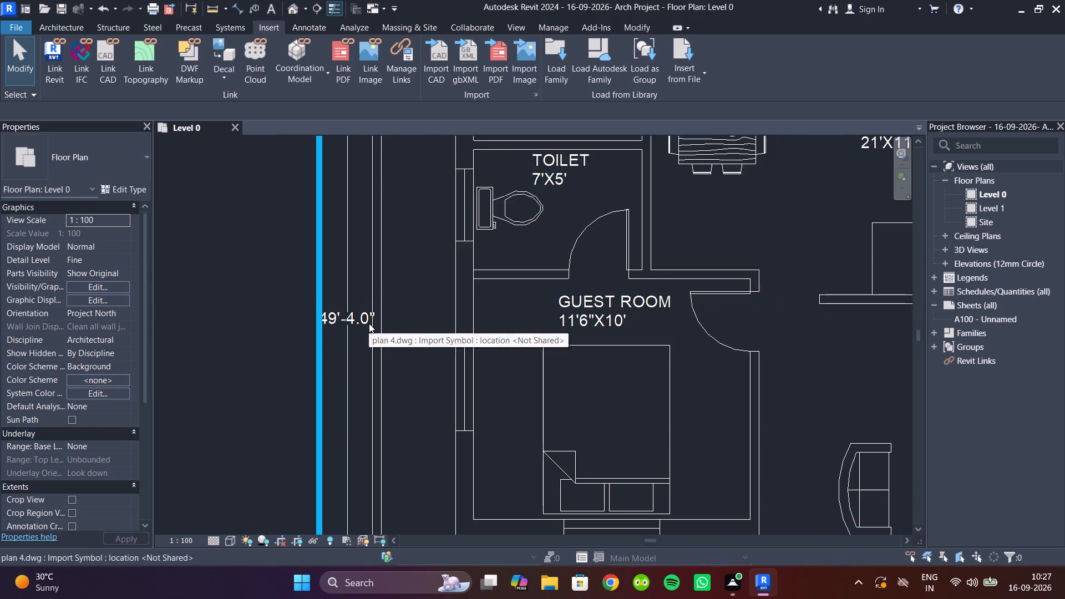
pyautogui.scroll(-10, 369, 323)
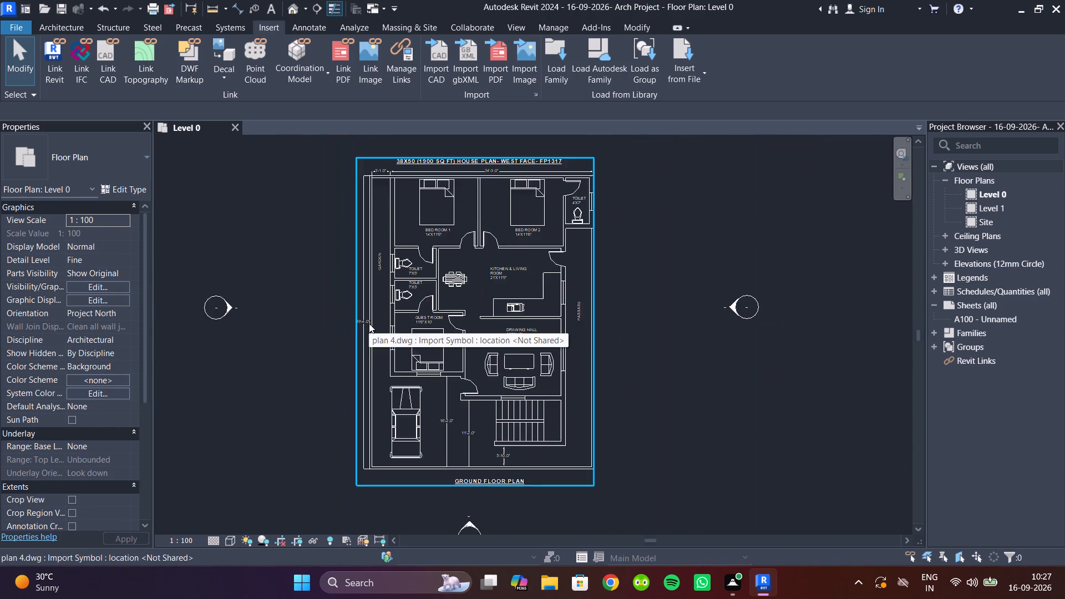
pyautogui.scroll(-1, 369, 323)
pyautogui.scroll(1, 369, 323)
pyautogui.scroll(-1, 369, 323)
pyautogui.moveTo(369, 323); pyautogui.dragTo(378, 333, button='middle')
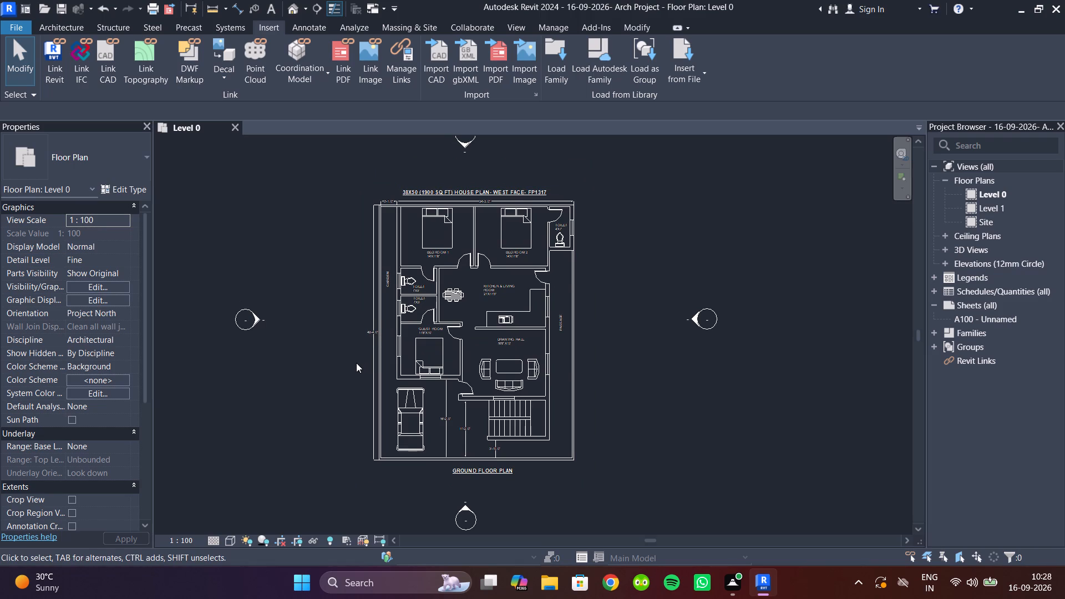
pyautogui.scroll(1, 356, 363)
pyautogui.moveTo(356, 363); pyautogui.dragTo(364, 375, button='middle')
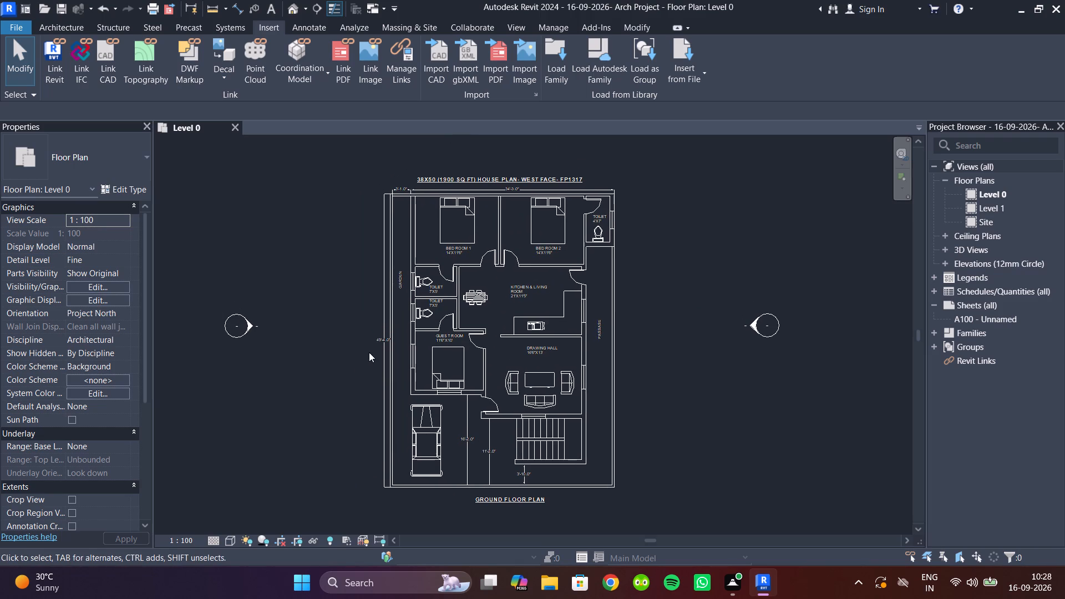
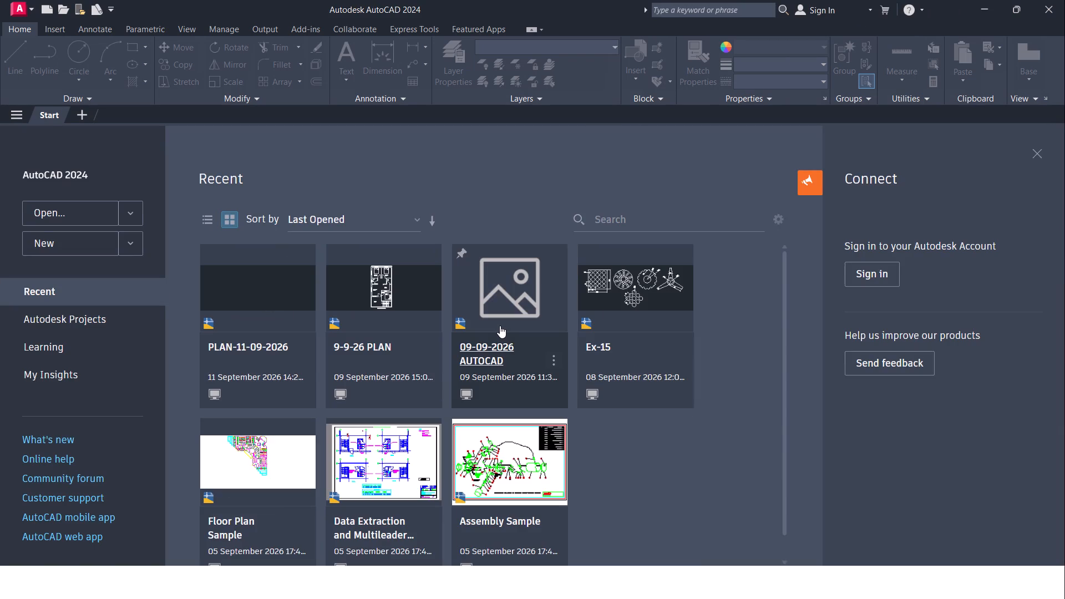
# Open the plan 4 drawing from the INTERNSHIP FILES folder.
pyautogui.click(64, 216)
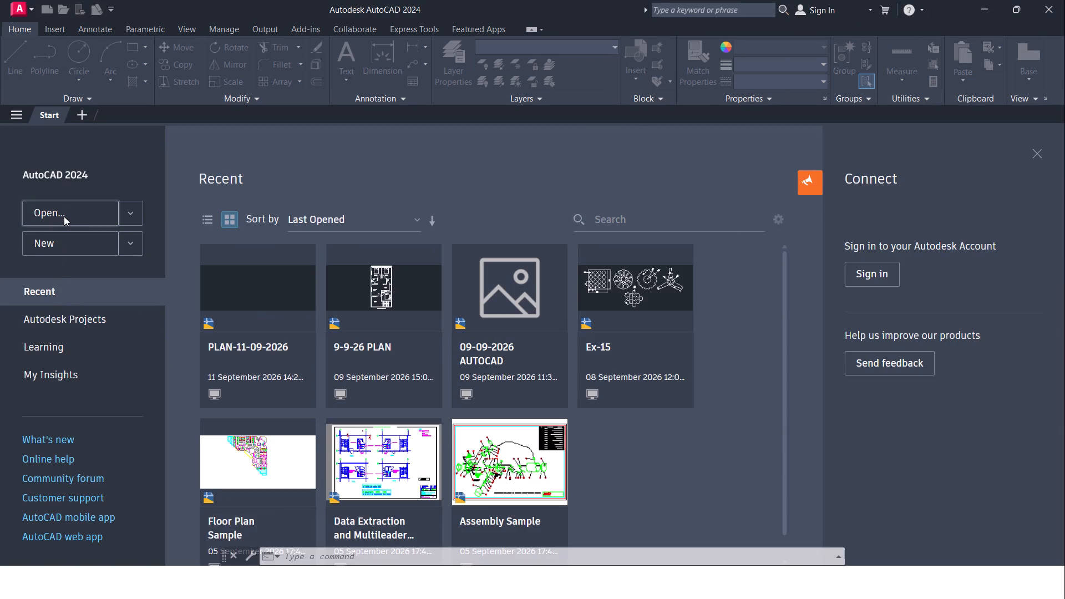
pyautogui.click(420, 259)
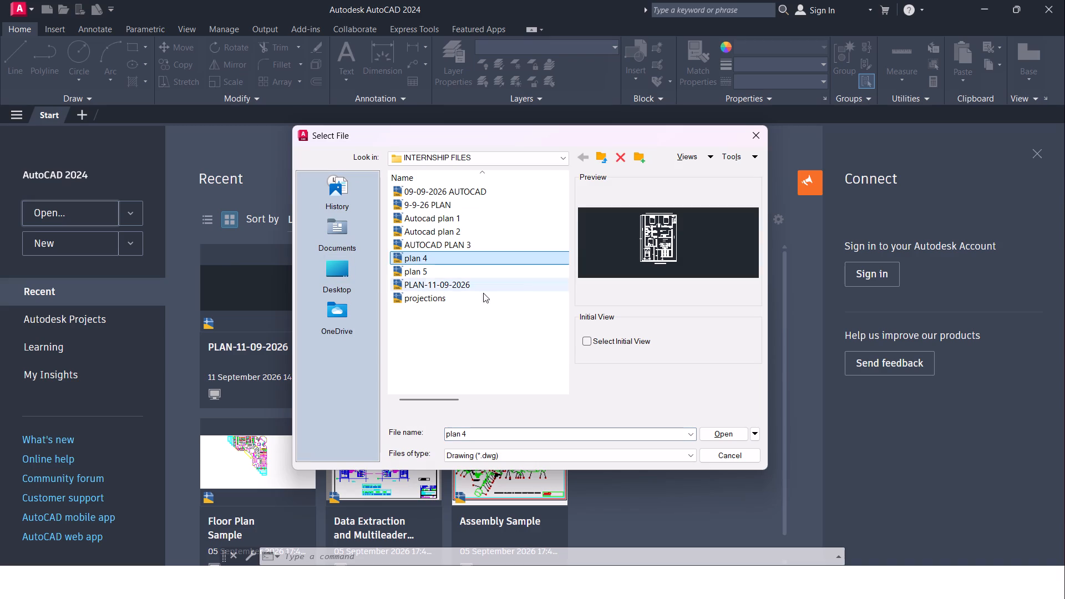
pyautogui.click(728, 433)
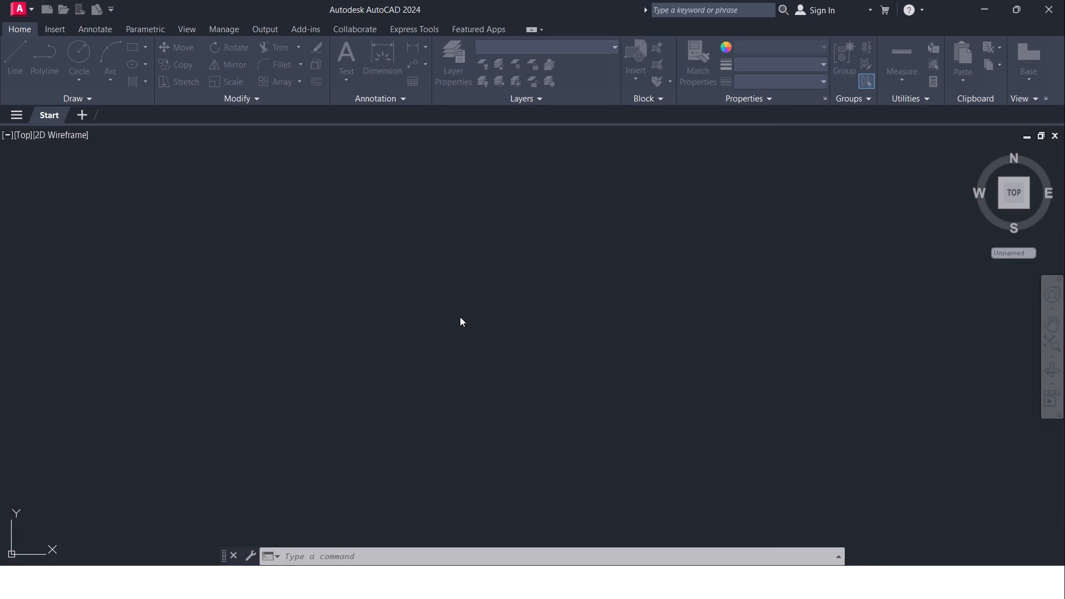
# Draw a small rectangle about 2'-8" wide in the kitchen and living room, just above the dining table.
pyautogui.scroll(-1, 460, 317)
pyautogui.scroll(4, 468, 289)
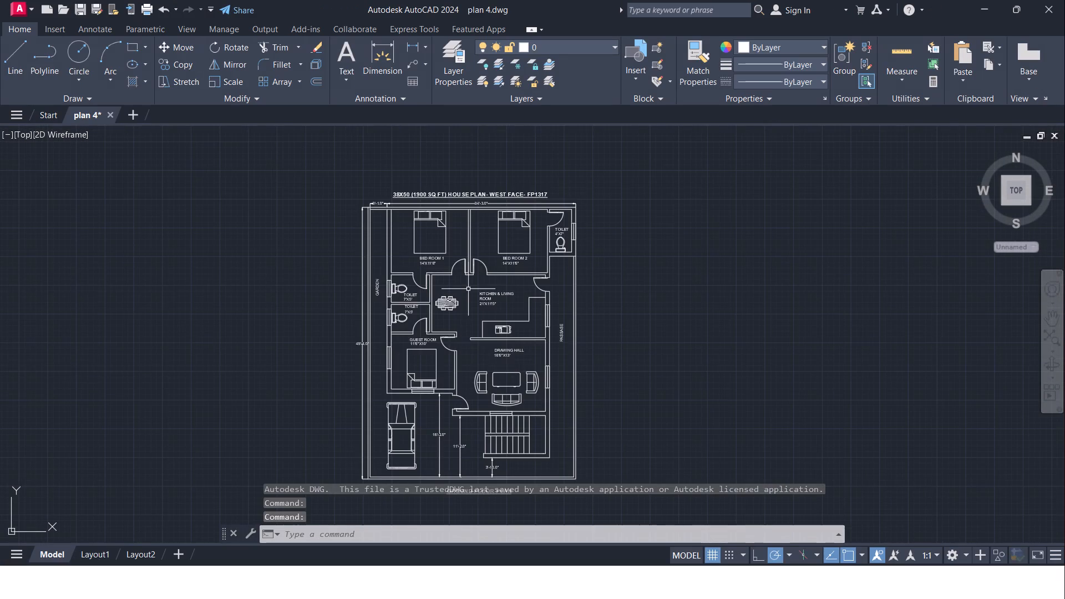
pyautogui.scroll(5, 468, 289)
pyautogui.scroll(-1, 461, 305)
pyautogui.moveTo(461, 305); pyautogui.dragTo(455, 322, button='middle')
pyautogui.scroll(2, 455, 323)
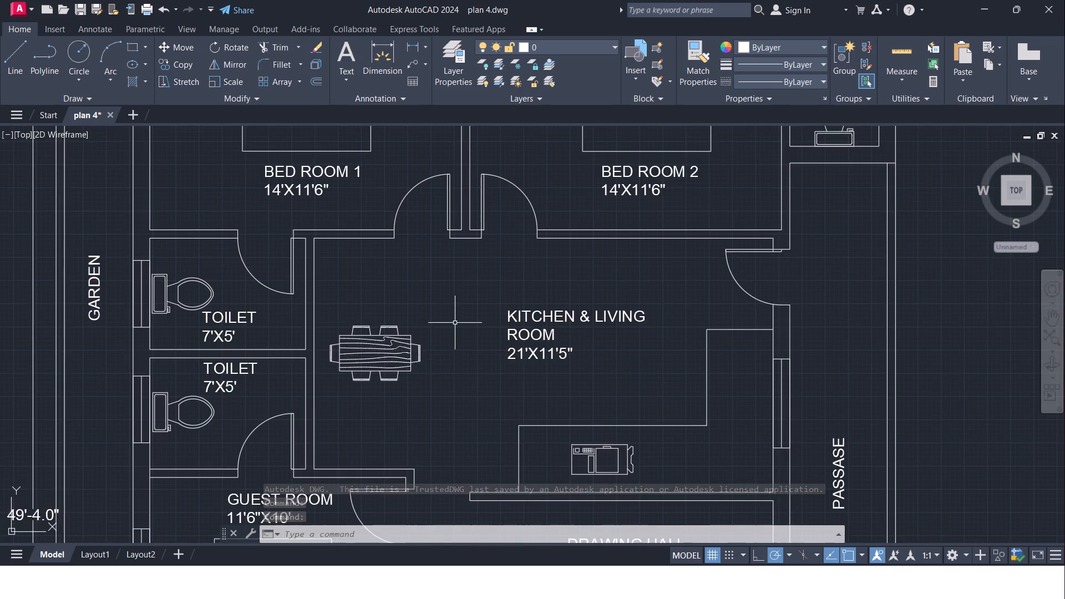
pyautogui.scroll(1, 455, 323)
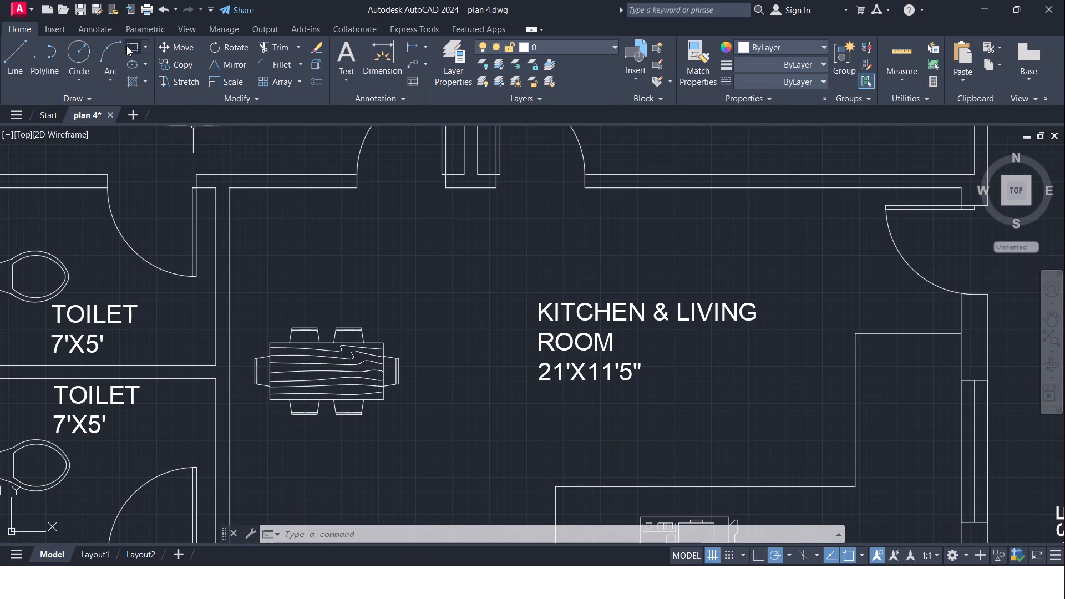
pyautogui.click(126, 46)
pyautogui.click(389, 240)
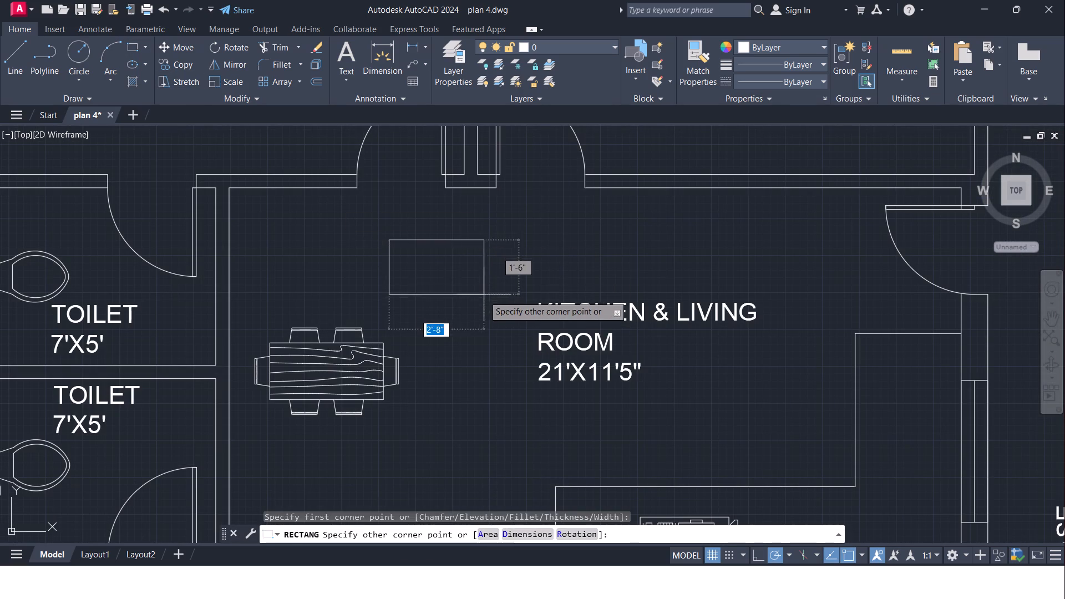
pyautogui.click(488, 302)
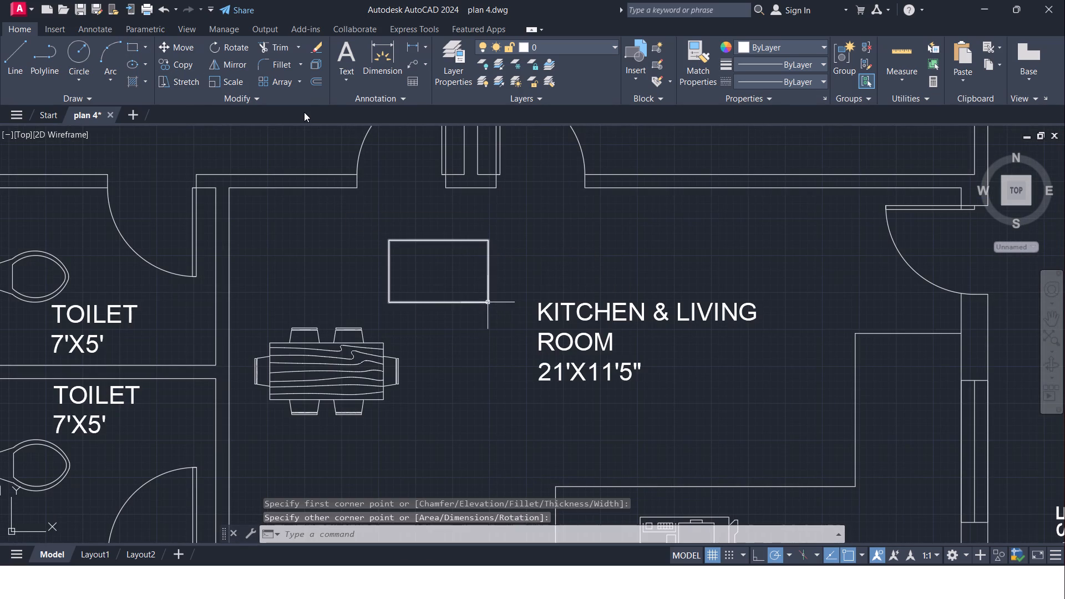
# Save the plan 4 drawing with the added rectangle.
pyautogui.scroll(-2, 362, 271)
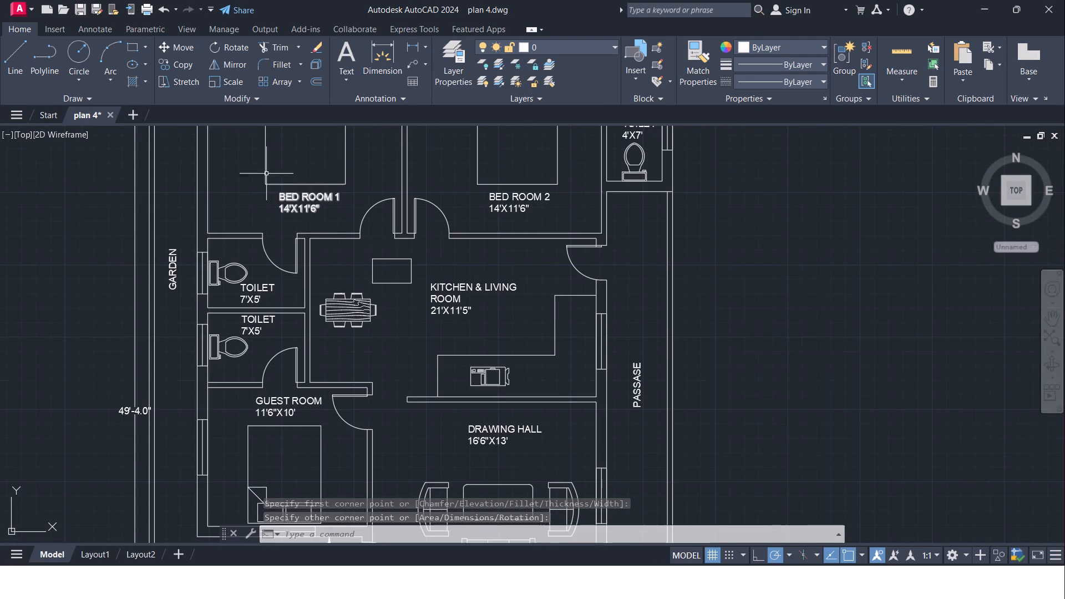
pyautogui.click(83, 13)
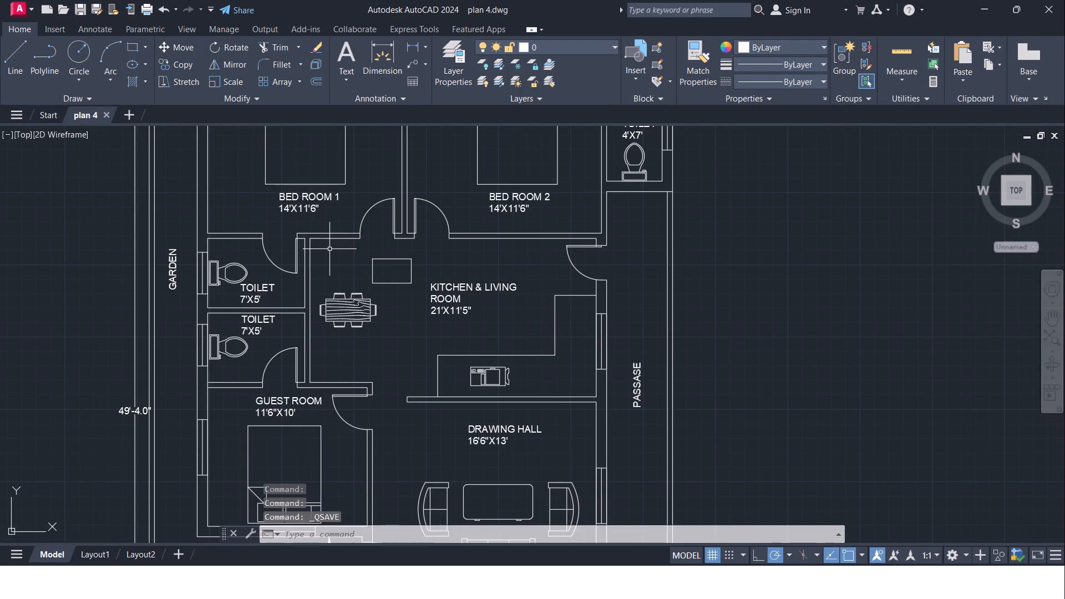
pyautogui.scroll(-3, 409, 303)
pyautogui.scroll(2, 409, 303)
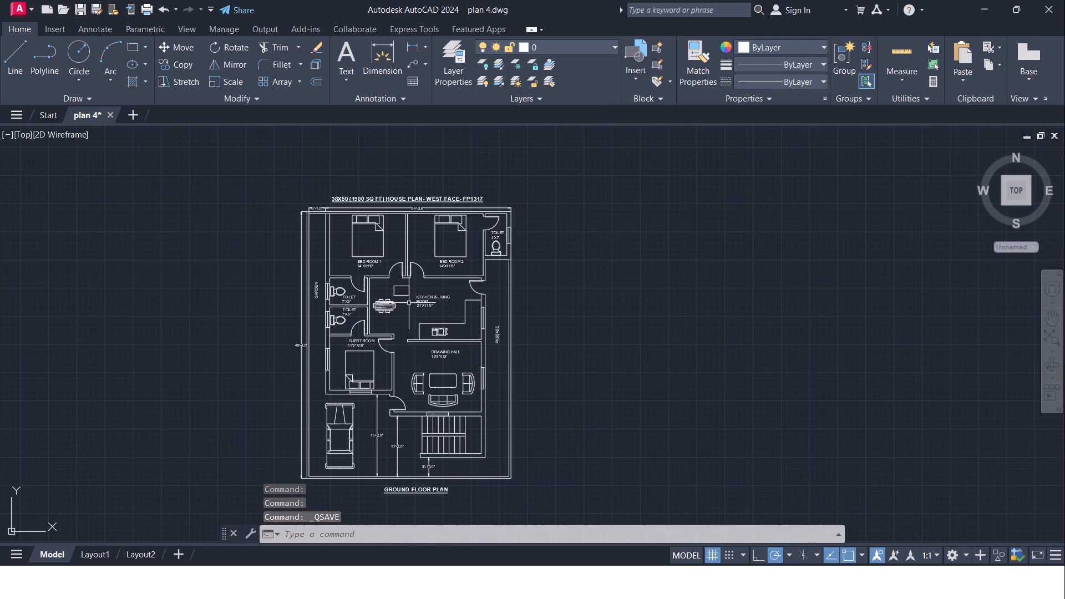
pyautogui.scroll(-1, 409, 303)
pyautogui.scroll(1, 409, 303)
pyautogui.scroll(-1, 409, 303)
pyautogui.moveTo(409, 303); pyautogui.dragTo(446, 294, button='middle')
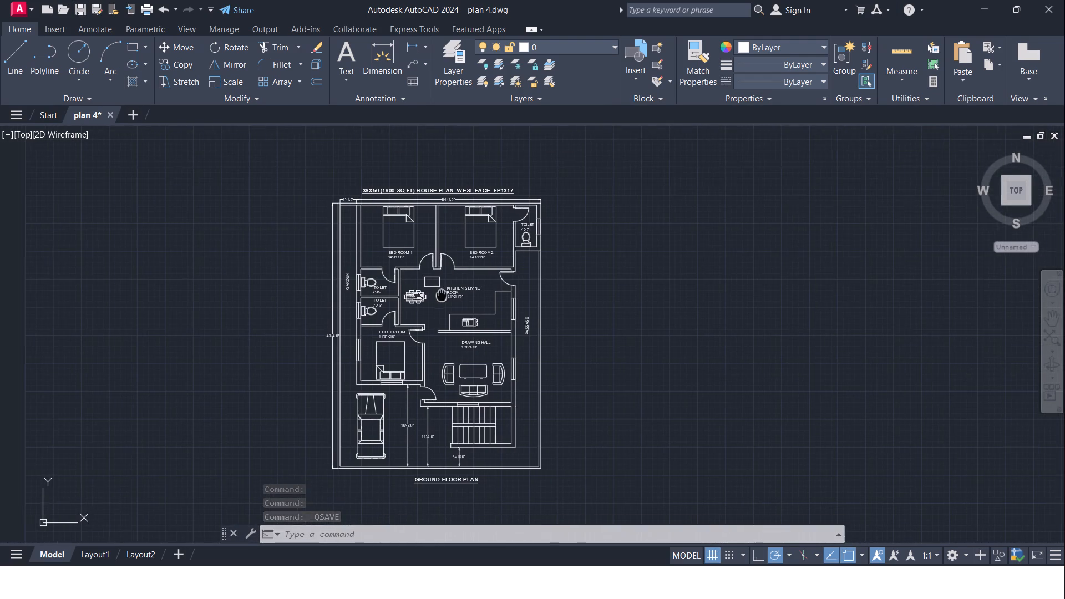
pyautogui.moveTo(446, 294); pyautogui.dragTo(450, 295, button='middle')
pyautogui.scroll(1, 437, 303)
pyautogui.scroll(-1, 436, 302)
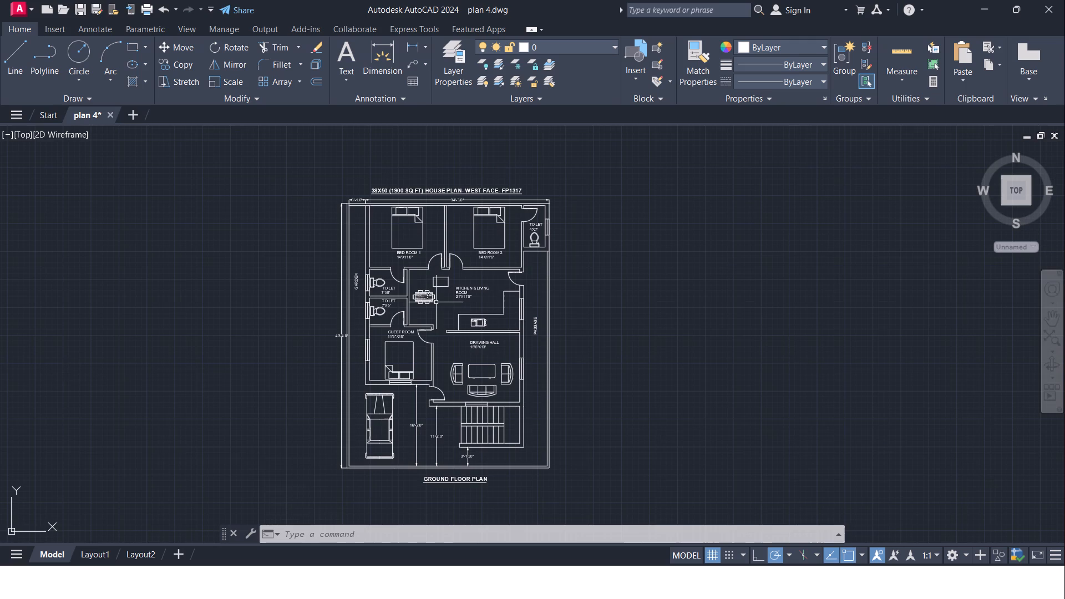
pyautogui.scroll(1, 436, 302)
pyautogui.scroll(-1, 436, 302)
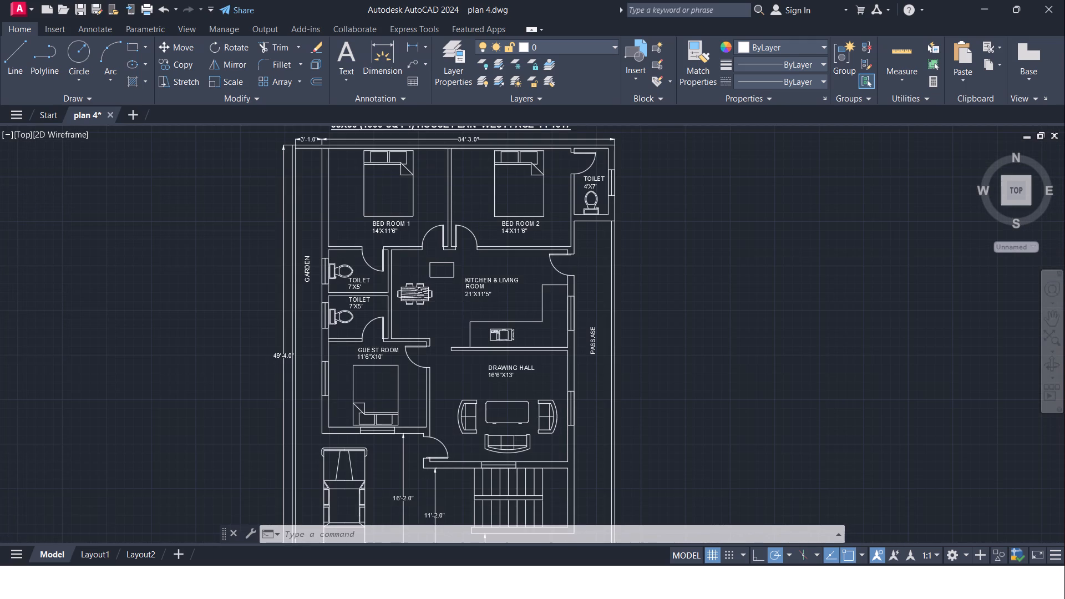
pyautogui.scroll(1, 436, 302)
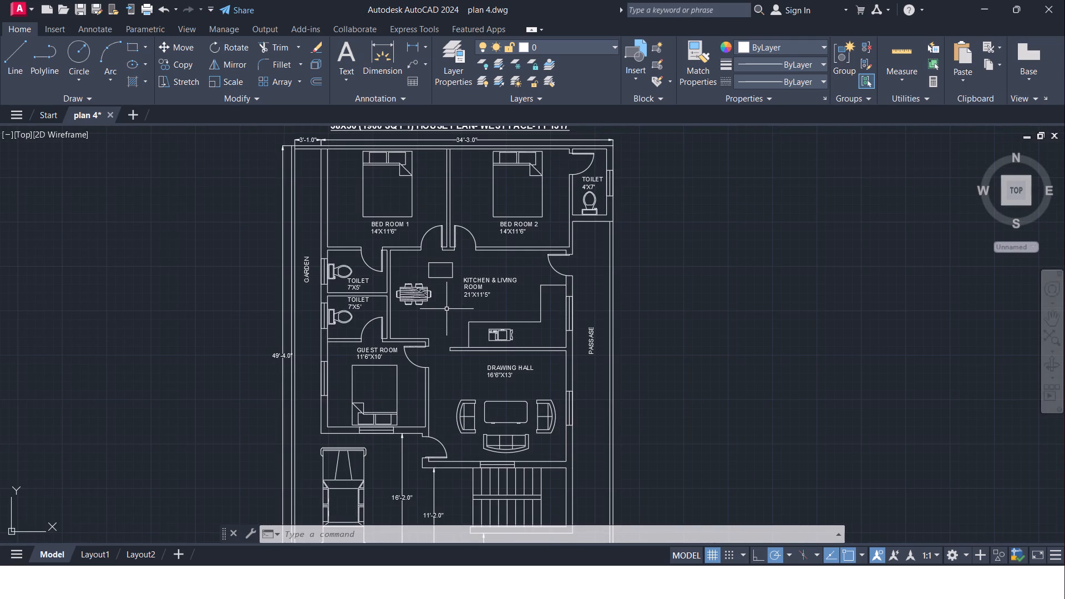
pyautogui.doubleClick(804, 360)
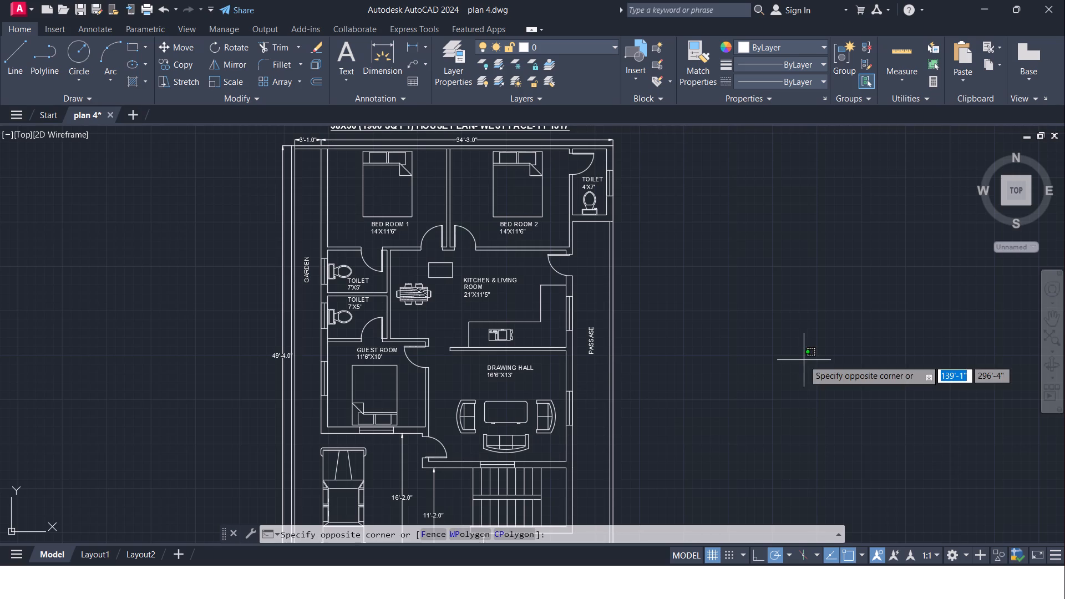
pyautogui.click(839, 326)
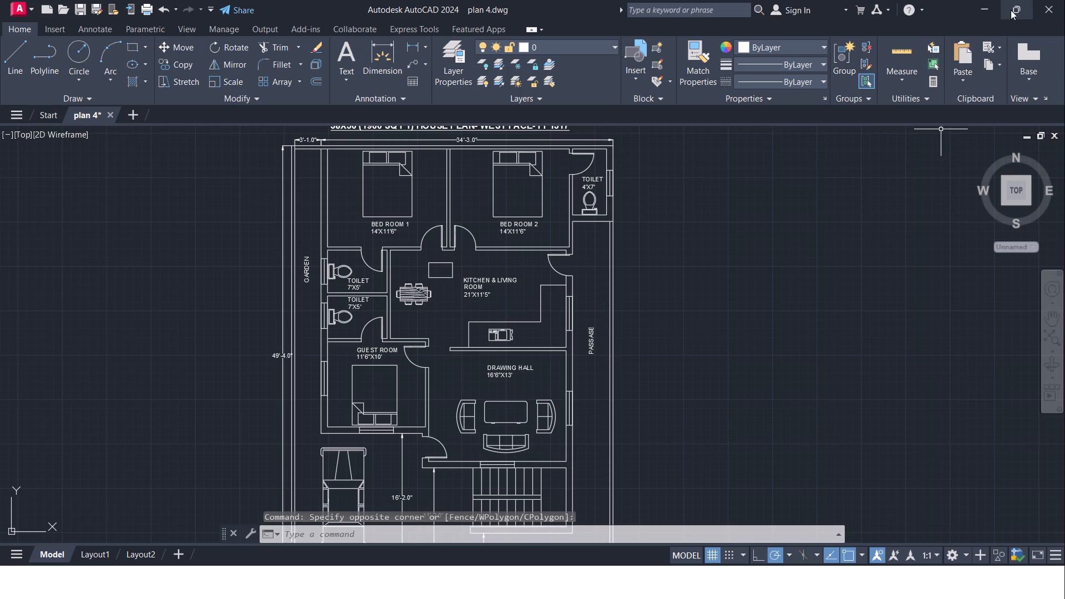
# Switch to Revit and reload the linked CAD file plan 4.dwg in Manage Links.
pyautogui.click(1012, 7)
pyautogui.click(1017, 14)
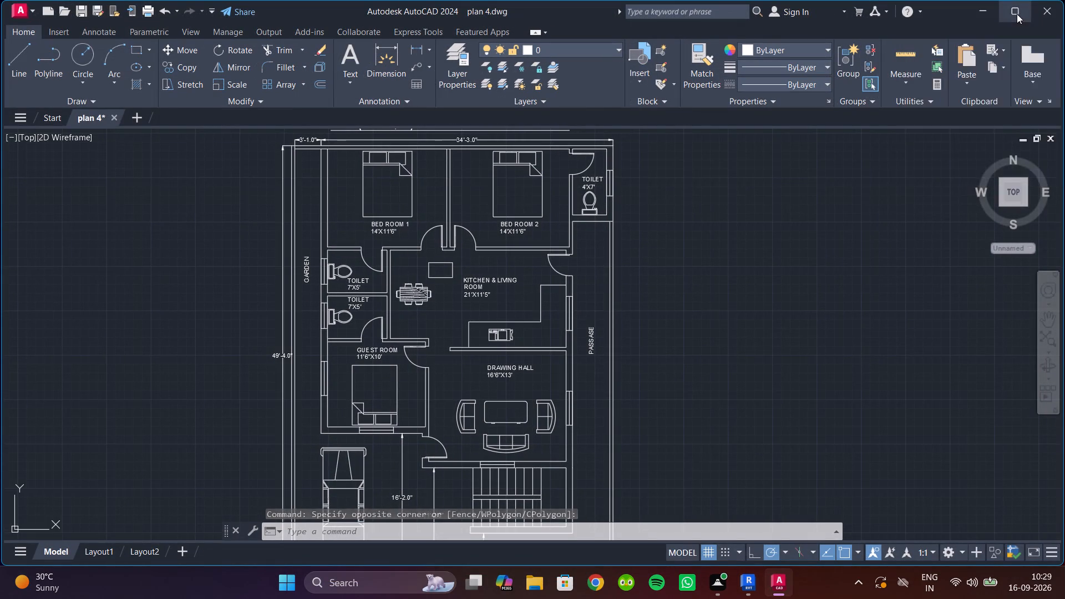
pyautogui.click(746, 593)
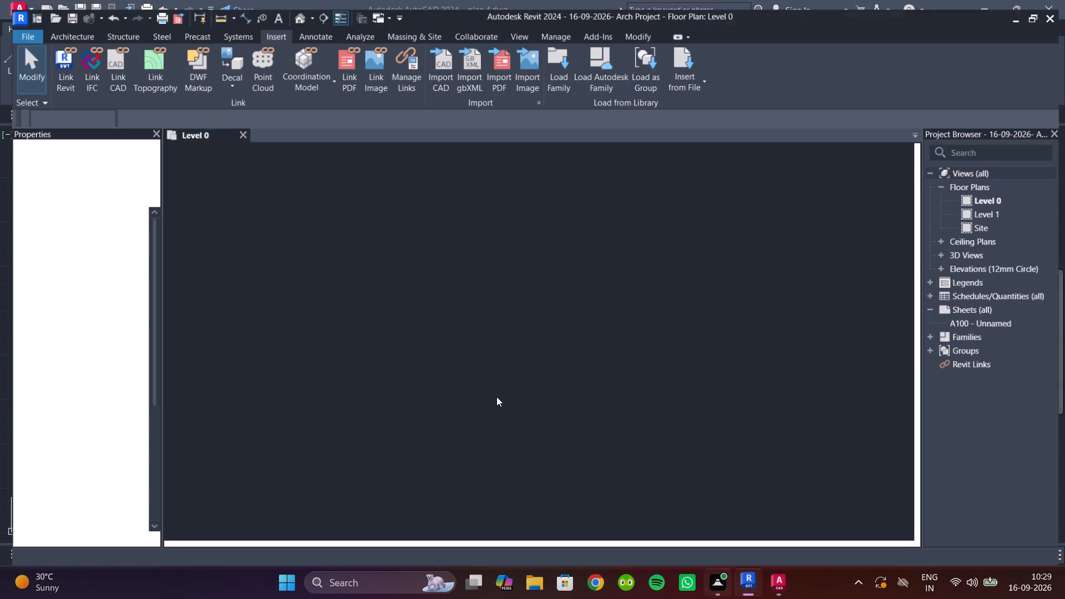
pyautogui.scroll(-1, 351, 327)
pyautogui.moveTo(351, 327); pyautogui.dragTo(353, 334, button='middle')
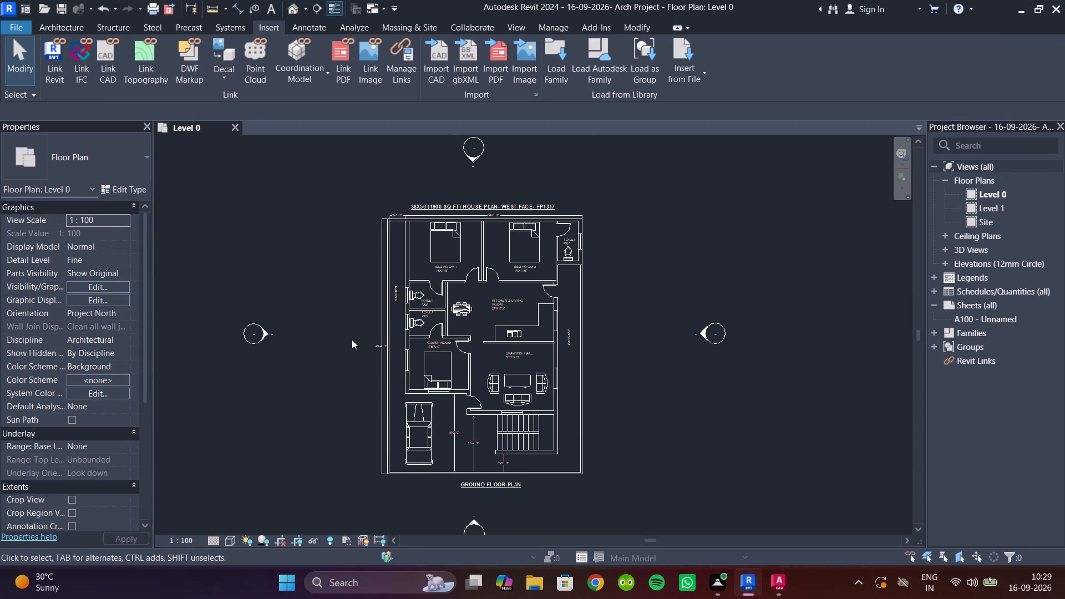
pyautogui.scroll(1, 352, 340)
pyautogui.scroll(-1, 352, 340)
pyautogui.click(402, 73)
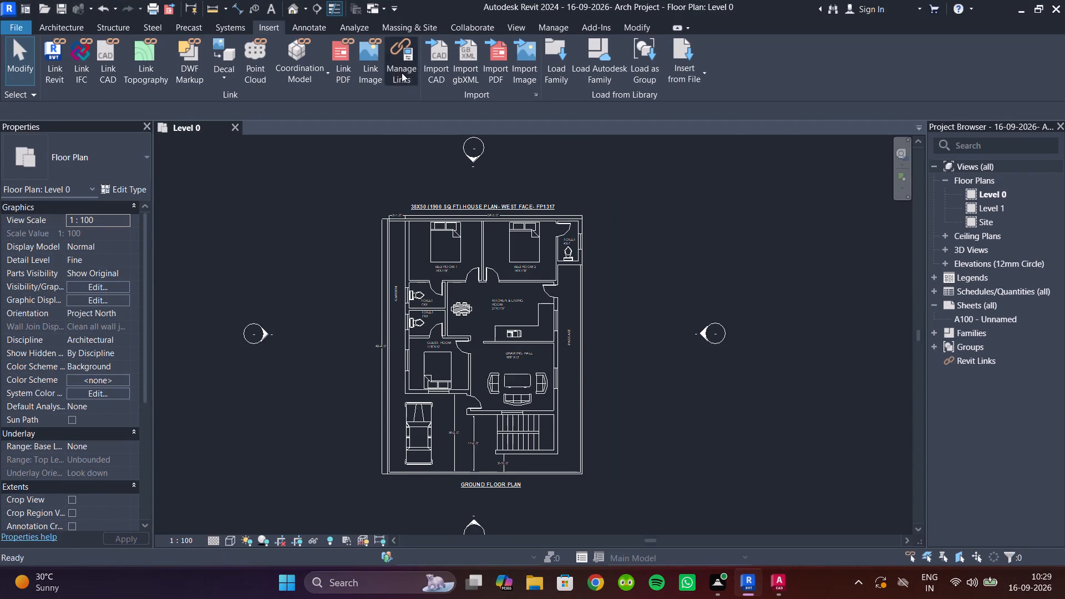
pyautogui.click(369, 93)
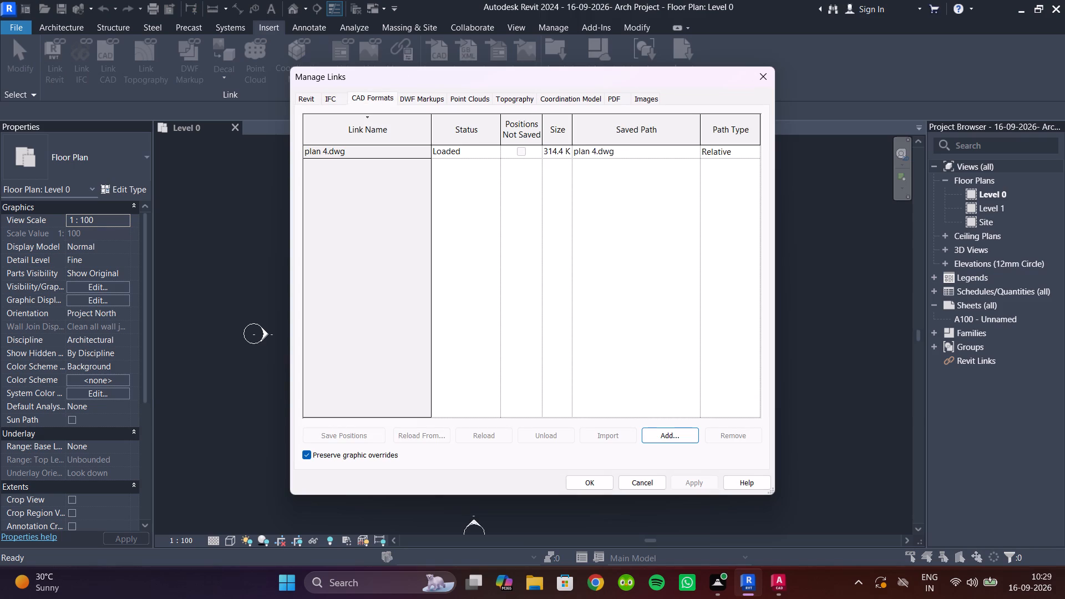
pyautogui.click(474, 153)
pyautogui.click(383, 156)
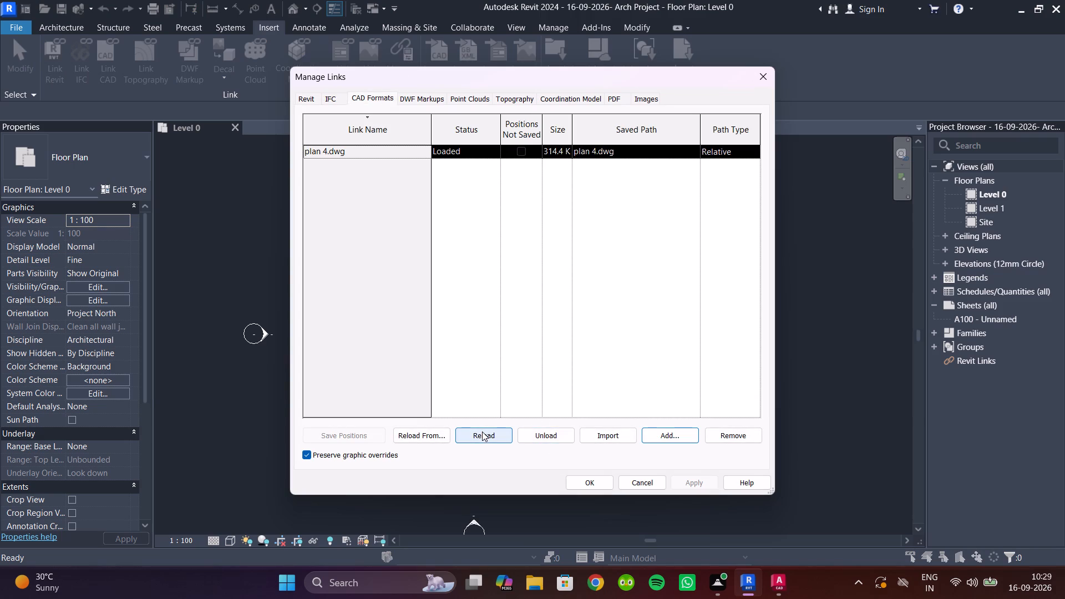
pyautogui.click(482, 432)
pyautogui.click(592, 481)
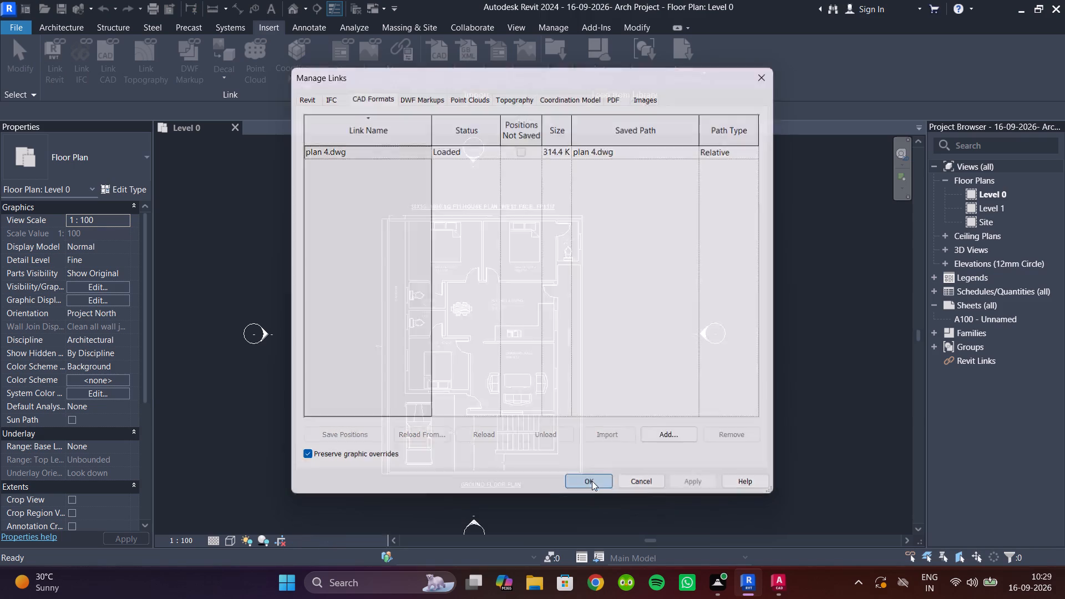
# Check the kitchen and living room area of the linked plan for the added rectangle.
pyautogui.scroll(2, 474, 293)
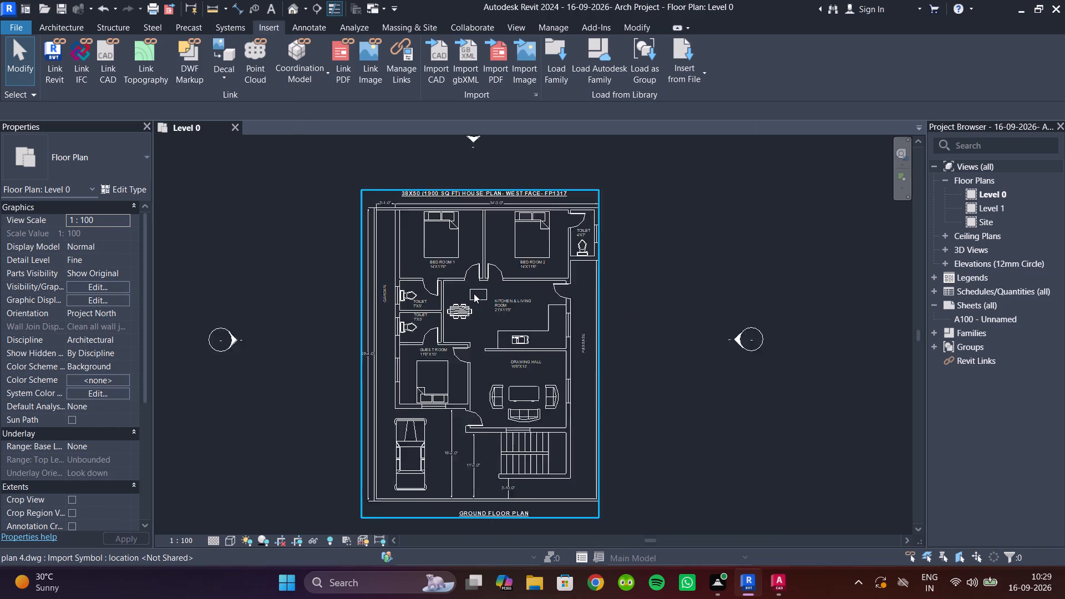
pyautogui.scroll(10, 474, 293)
pyautogui.scroll(-3, 474, 293)
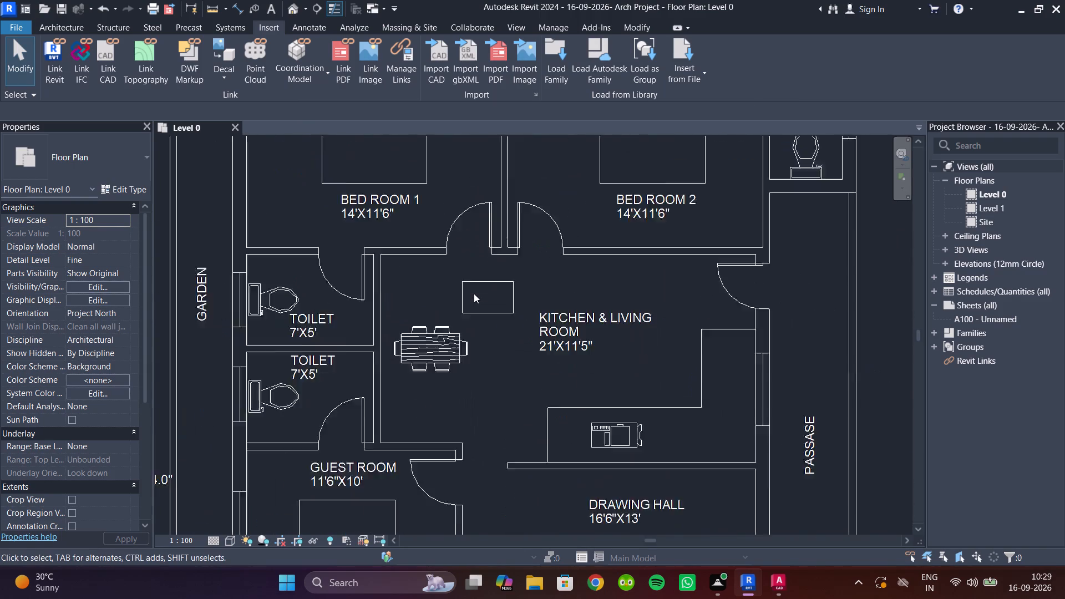
pyautogui.scroll(-6, 474, 293)
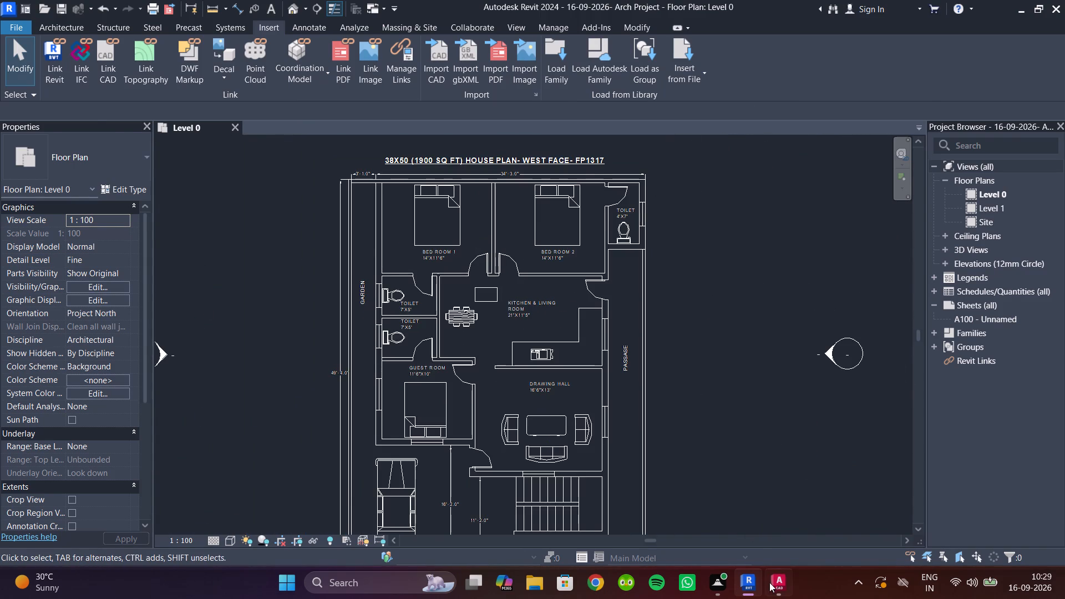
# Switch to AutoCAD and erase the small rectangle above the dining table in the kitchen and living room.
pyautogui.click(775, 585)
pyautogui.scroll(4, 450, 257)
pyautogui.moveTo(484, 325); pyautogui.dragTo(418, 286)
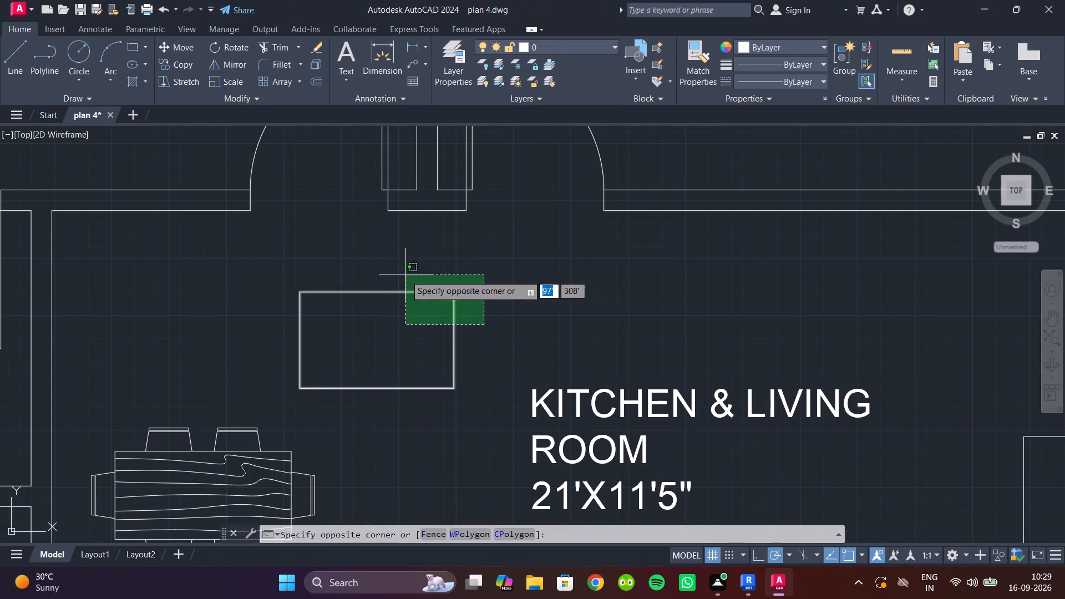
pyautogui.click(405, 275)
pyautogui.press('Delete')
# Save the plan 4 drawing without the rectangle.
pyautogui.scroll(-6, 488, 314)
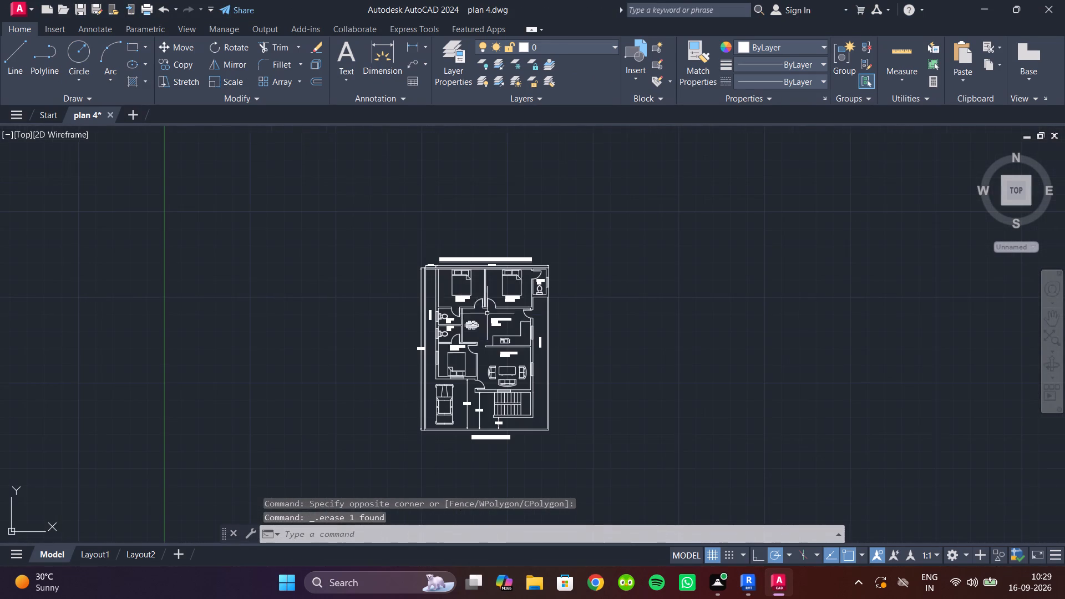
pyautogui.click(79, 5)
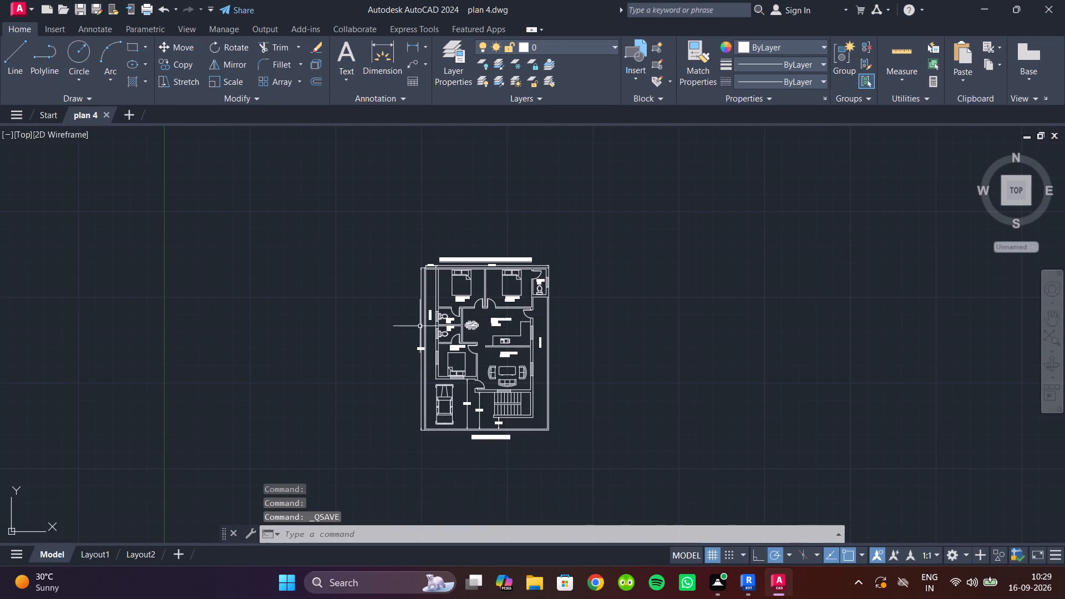
# Switch to Revit and reload the linked CAD file plan 4.dwg in Manage Links.
pyautogui.click(991, 4)
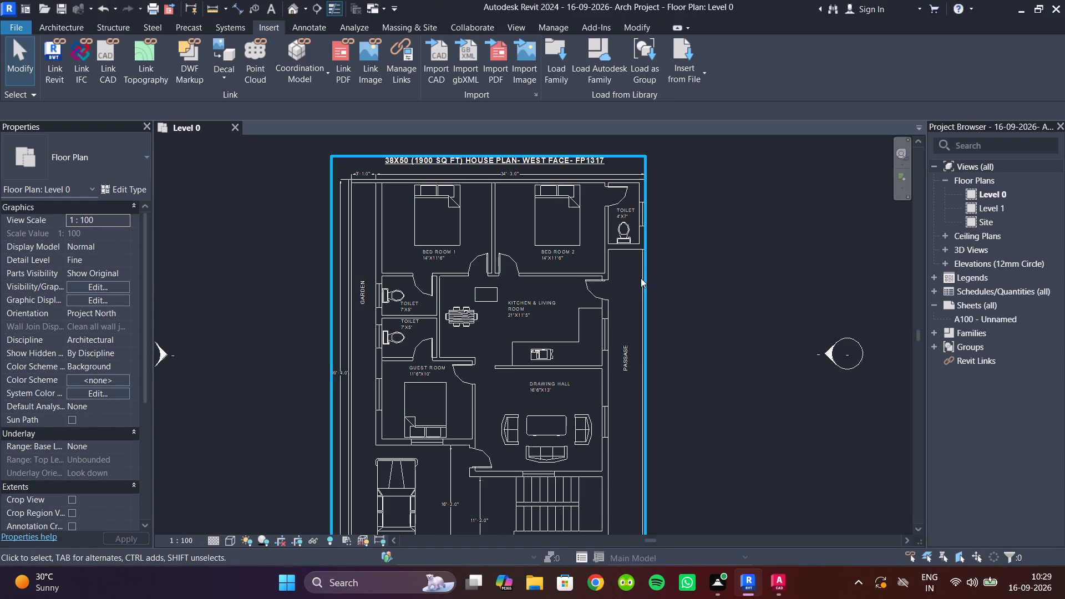
pyautogui.click(409, 69)
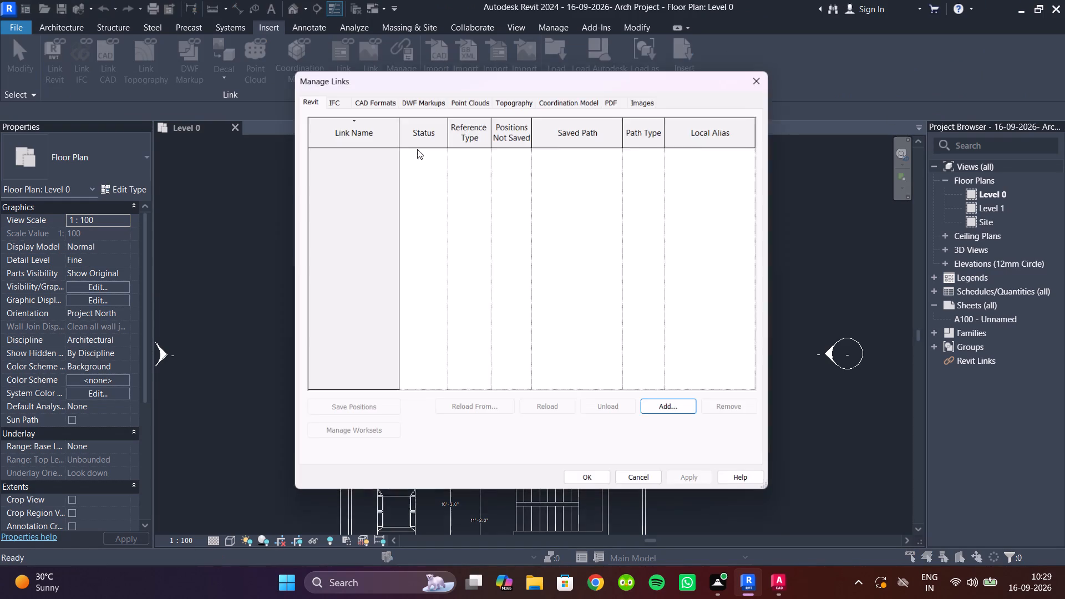
pyautogui.click(377, 96)
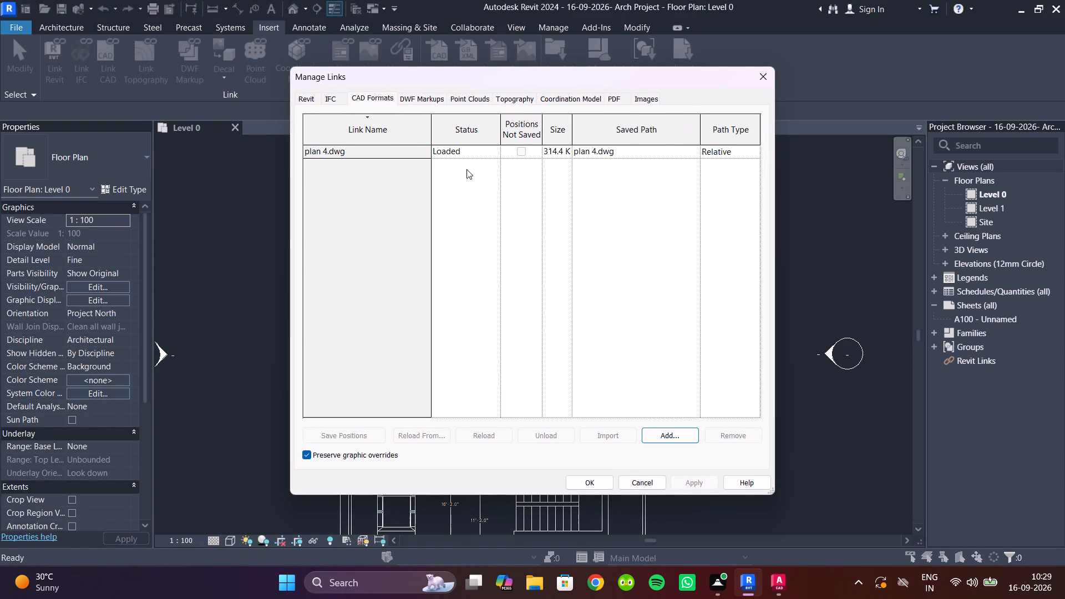
pyautogui.click(450, 148)
pyautogui.click(411, 145)
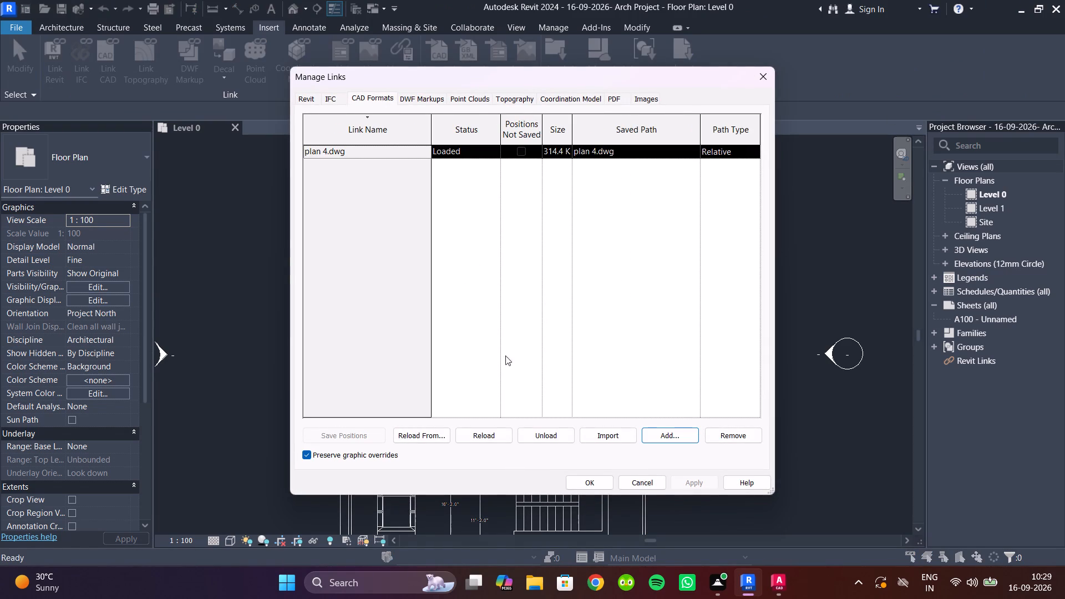
pyautogui.click(490, 440)
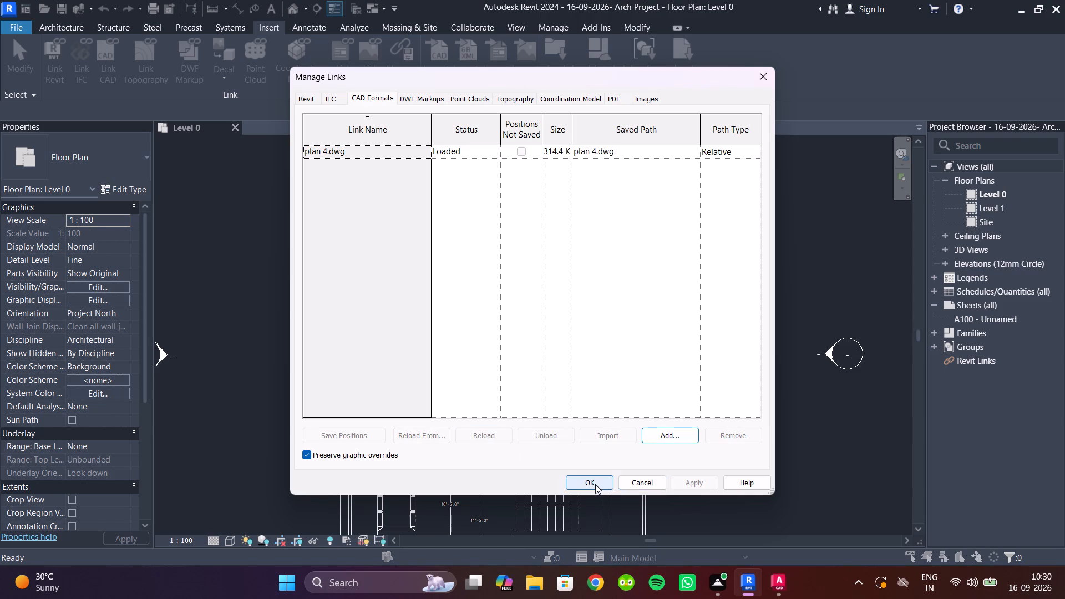
pyautogui.click(595, 484)
# Inspect the reloaded plan 4 link in Level 0, including the kitchen and living room area where the rectangle was erased.
pyautogui.scroll(-2, 670, 343)
pyautogui.moveTo(666, 342); pyautogui.dragTo(582, 290, button='middle')
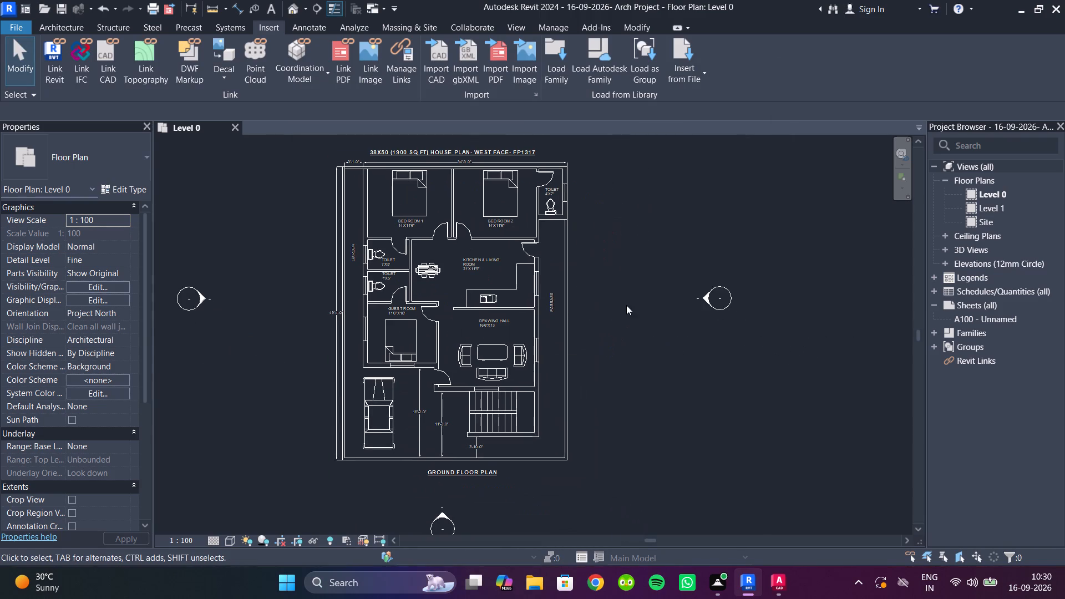
pyautogui.click(631, 321)
pyautogui.scroll(1, 479, 299)
pyautogui.click(579, 332)
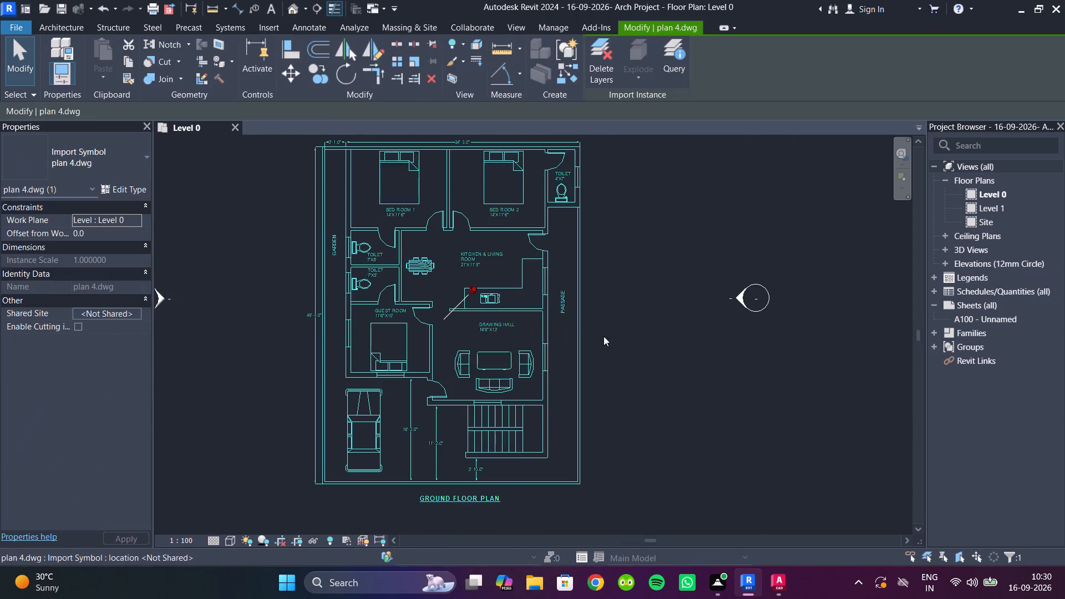
pyautogui.click(623, 344)
pyautogui.scroll(-2, 471, 297)
pyautogui.moveTo(471, 297); pyautogui.dragTo(473, 310, button='middle')
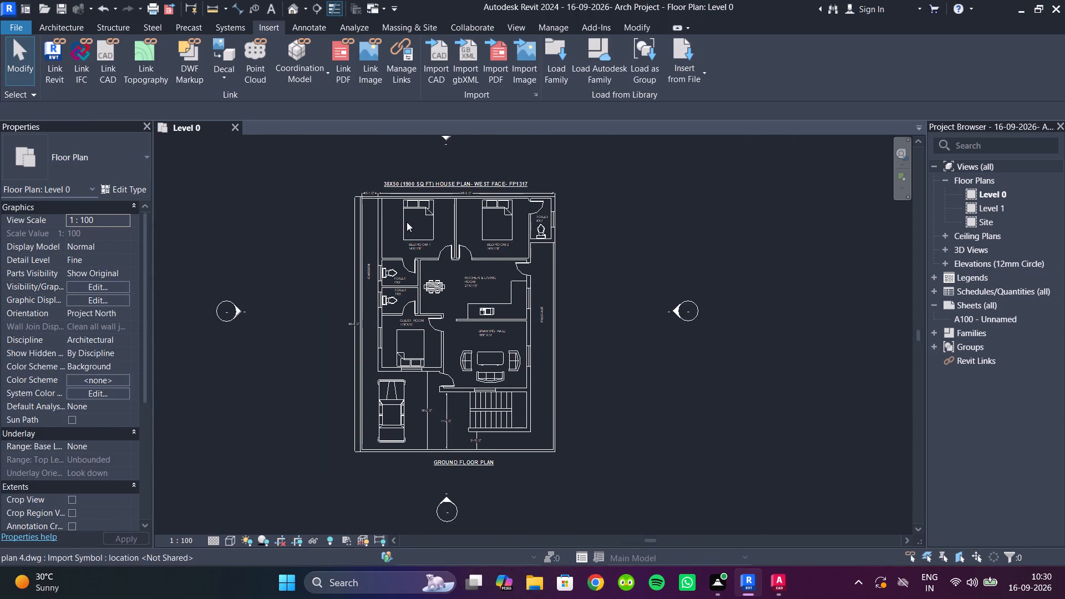
# Measure the thickness of the top outer wall above Bed Room 1 with a temporary aligned dimension.
pyautogui.scroll(6, 407, 222)
pyautogui.scroll(3, 356, 190)
pyautogui.moveTo(356, 190); pyautogui.dragTo(319, 234, button='middle')
pyautogui.scroll(2, 526, 247)
pyautogui.moveTo(498, 265); pyautogui.dragTo(439, 296, button='middle')
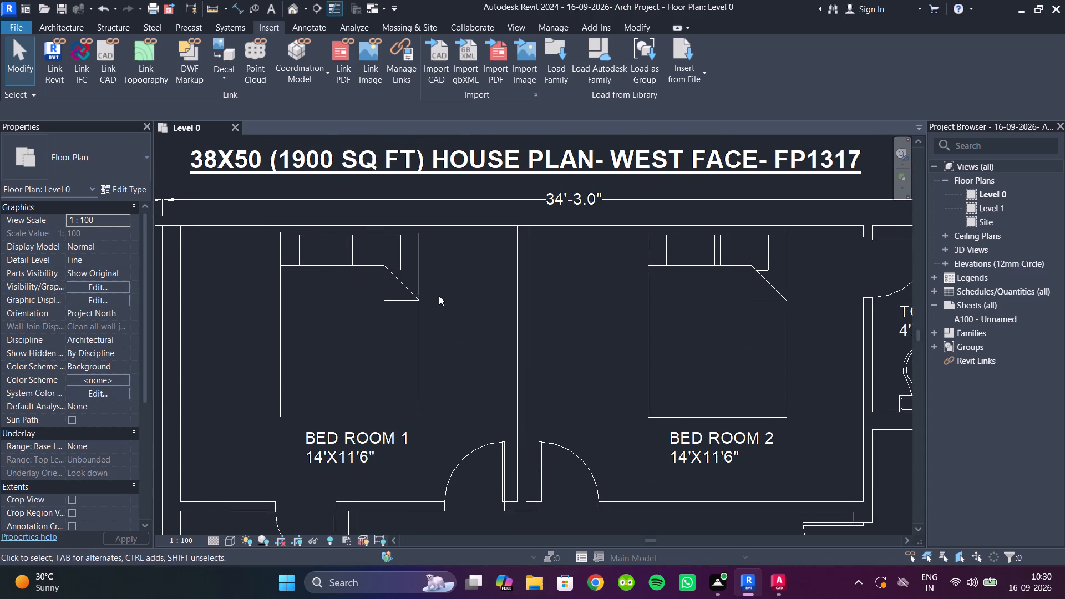
pyautogui.write('di')
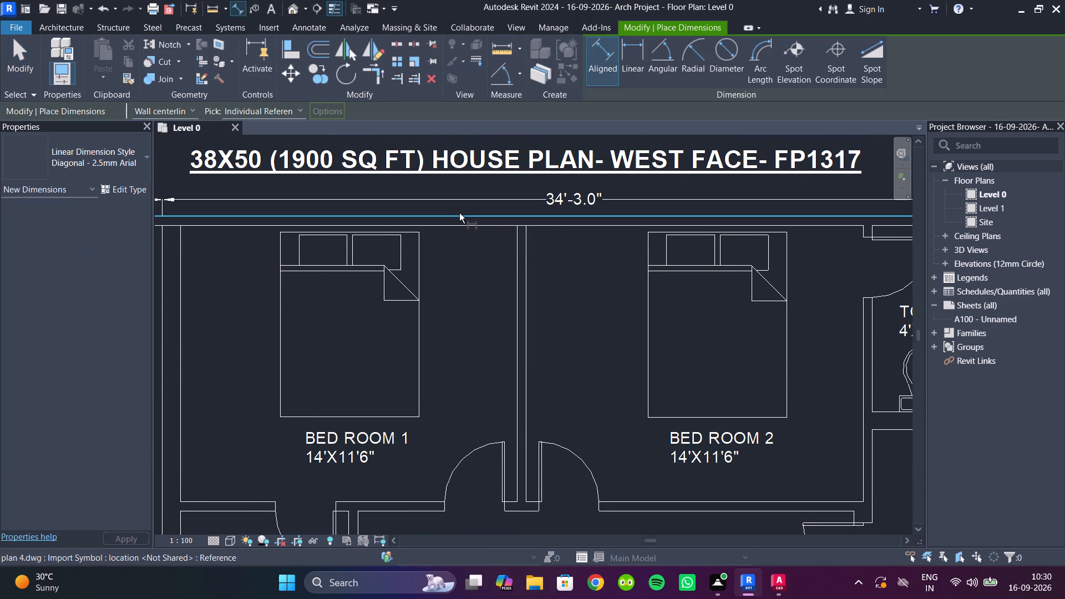
pyautogui.click(459, 214)
pyautogui.click(462, 227)
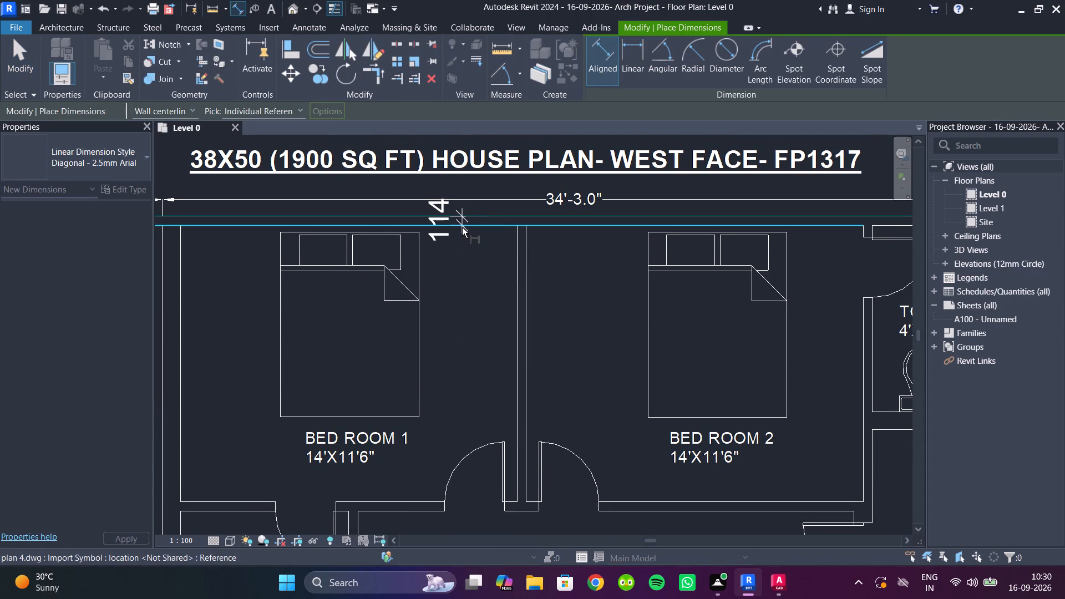
pyautogui.scroll(-4, 480, 255)
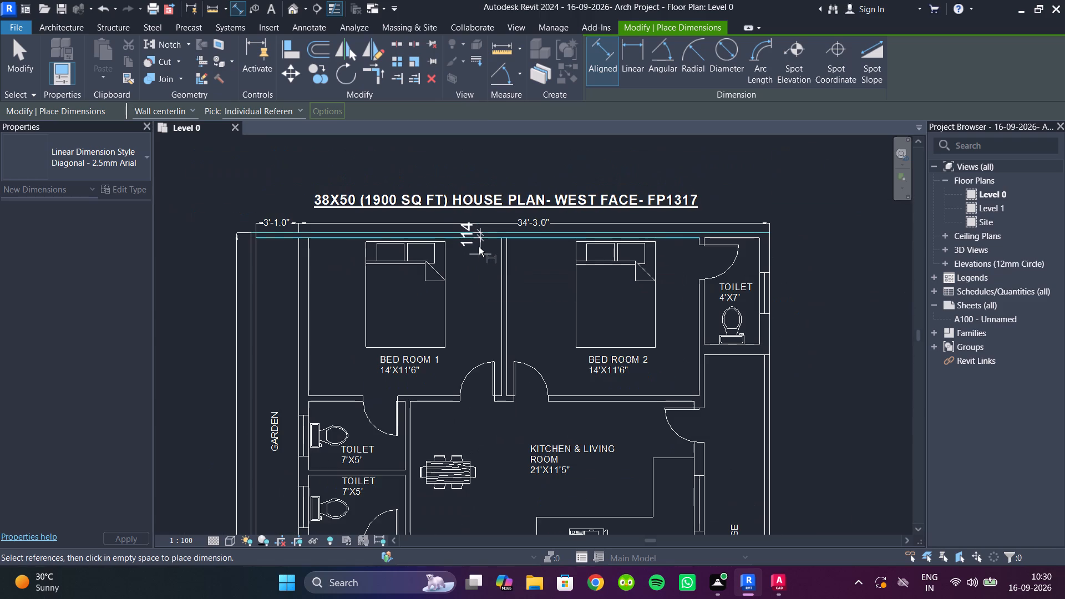
pyautogui.scroll(5, 476, 237)
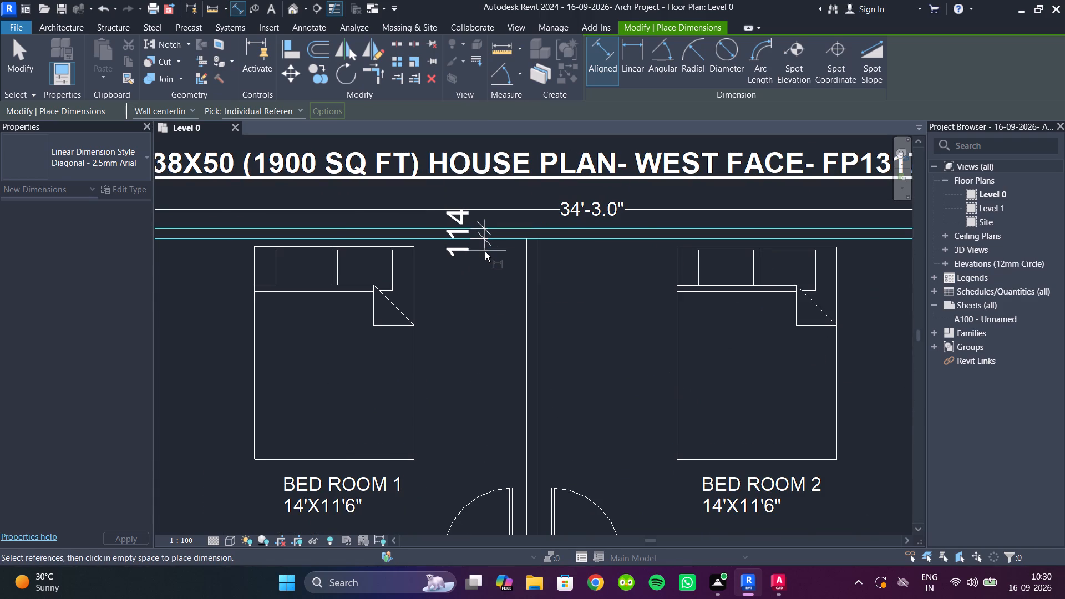
pyautogui.press('Escape')
pyautogui.scroll(-7, 486, 284)
pyautogui.press('Escape')
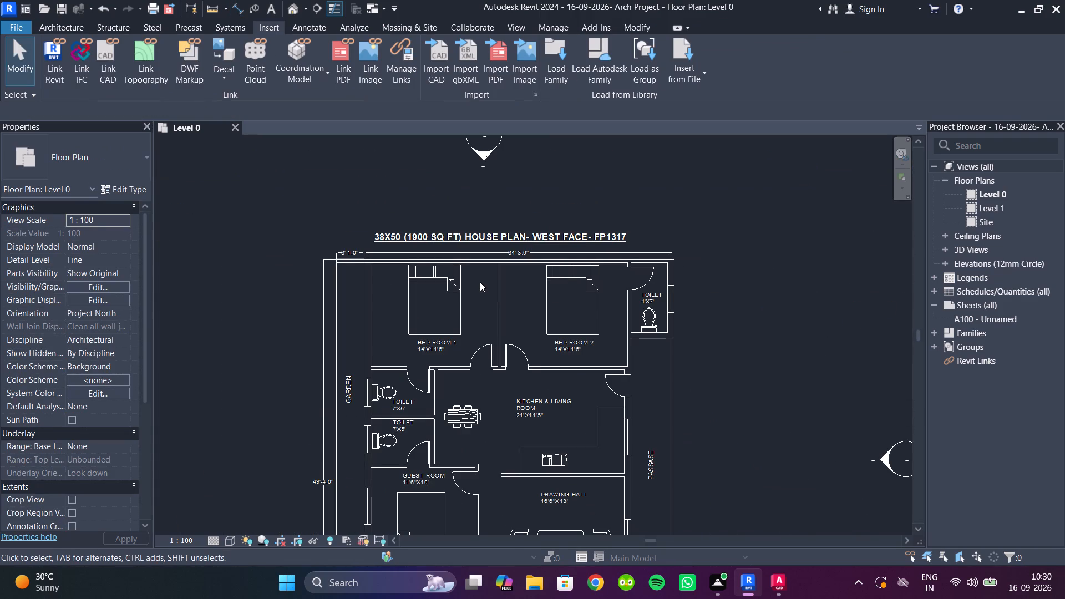
# Set the project's Length units to inches with 1 decimal place and the " unit symbol.
pyautogui.write('un')
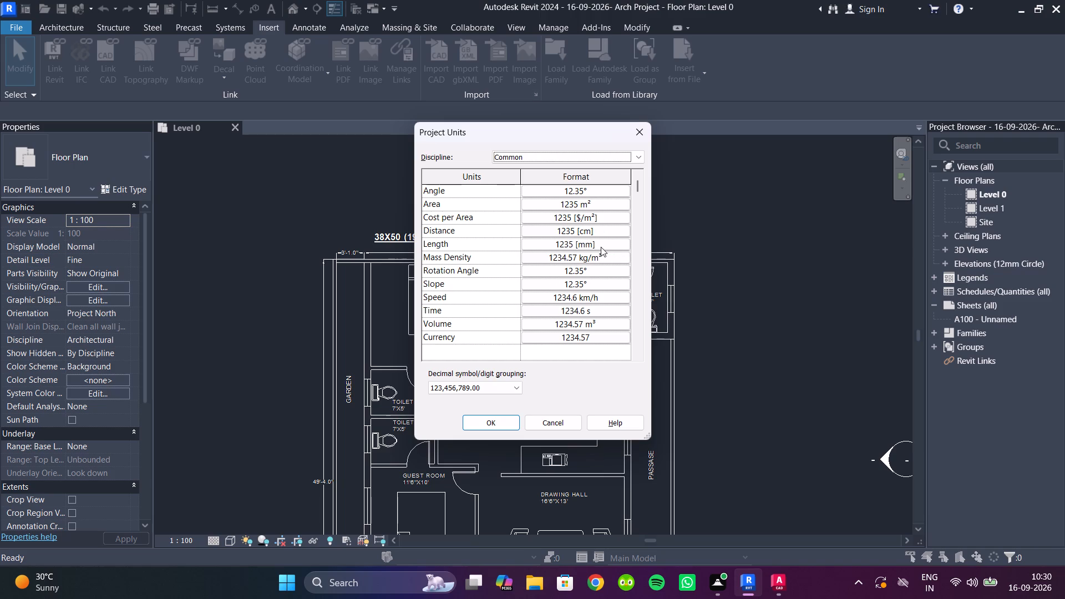
pyautogui.click(608, 246)
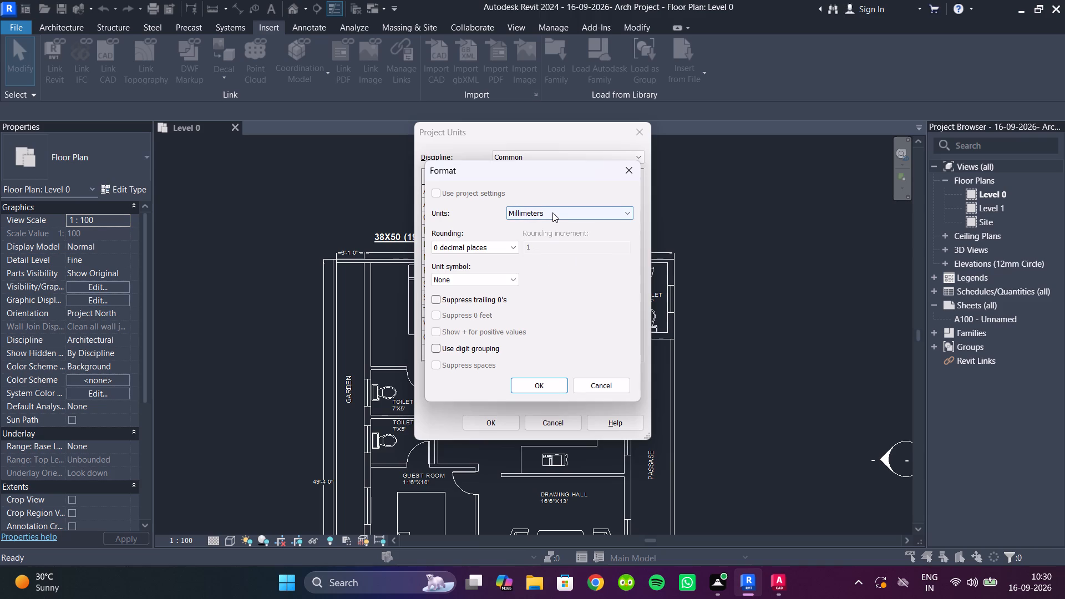
pyautogui.click(552, 212)
pyautogui.click(528, 246)
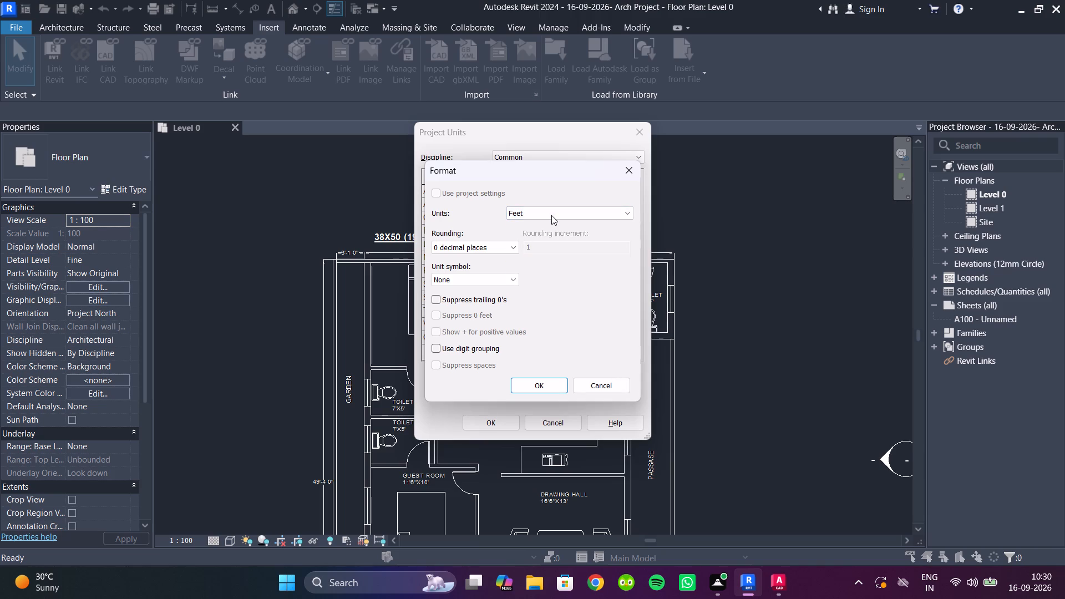
pyautogui.click(551, 215)
pyautogui.click(534, 252)
pyautogui.click(496, 250)
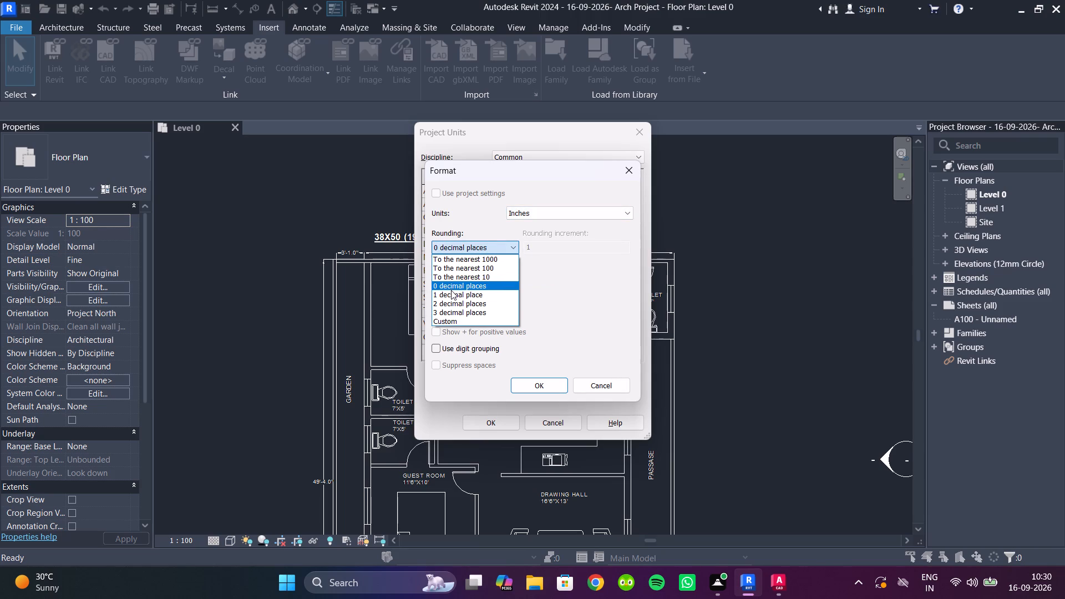
pyautogui.click(454, 294)
pyautogui.click(463, 282)
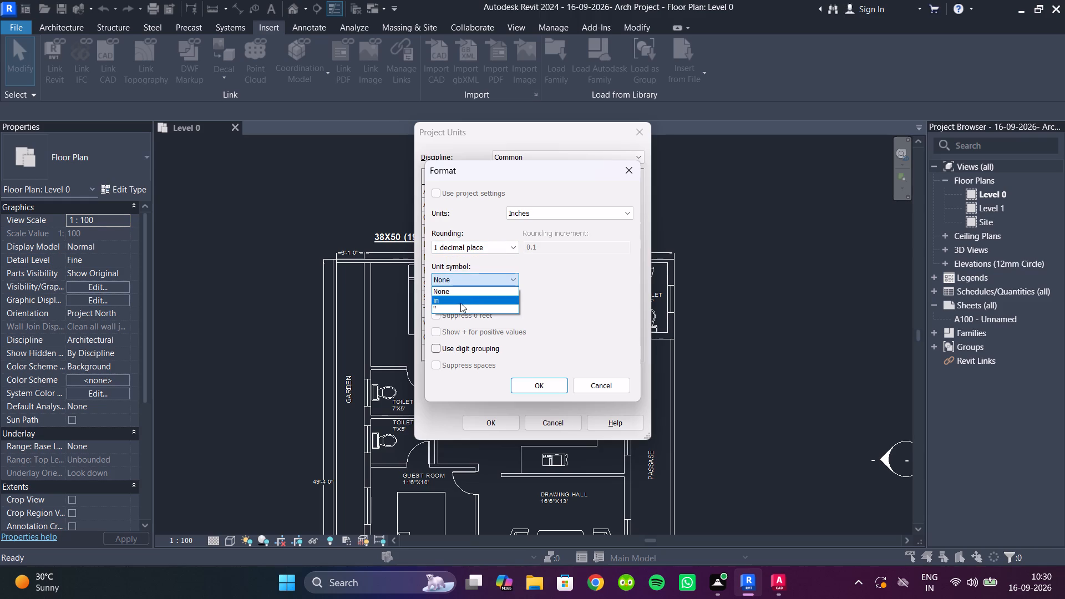
pyautogui.click(452, 307)
pyautogui.click(544, 387)
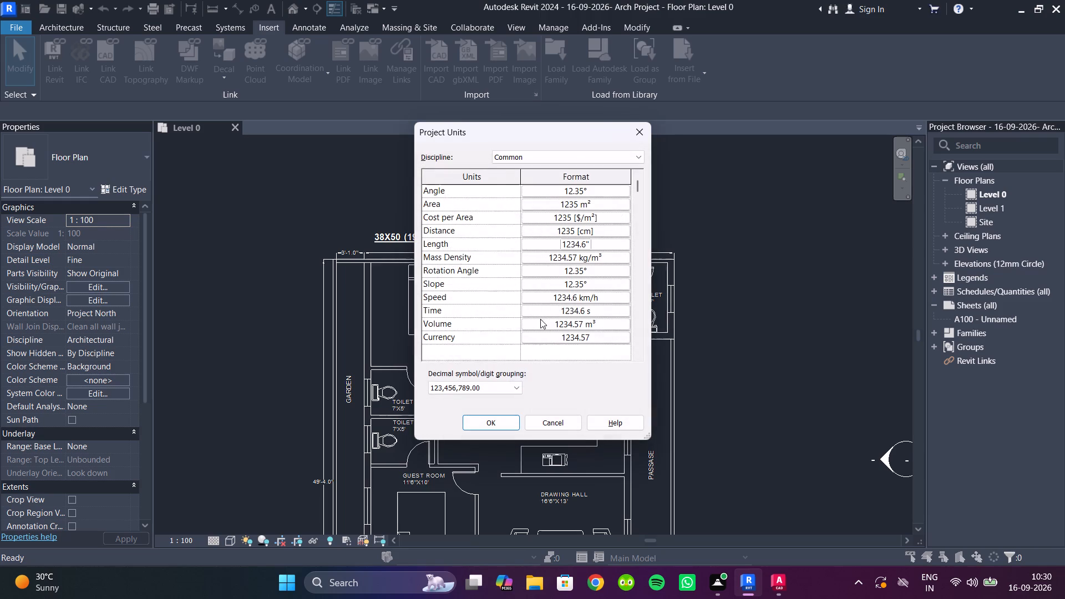
# Set the Distance units to inches with 1 decimal place and the " symbol, and apply the project units.
pyautogui.click(604, 233)
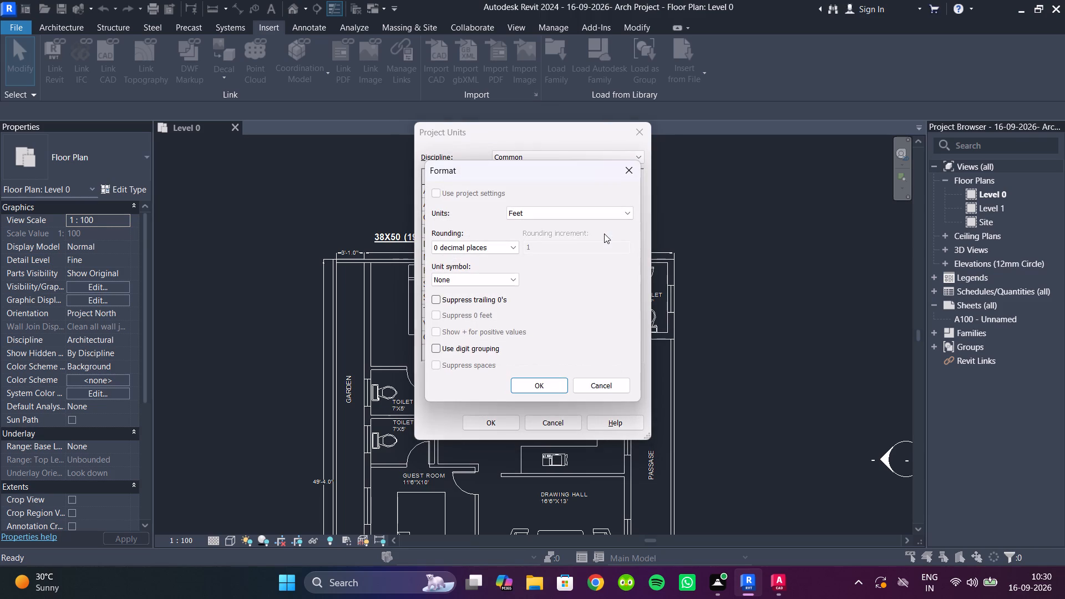
pyautogui.click(595, 217)
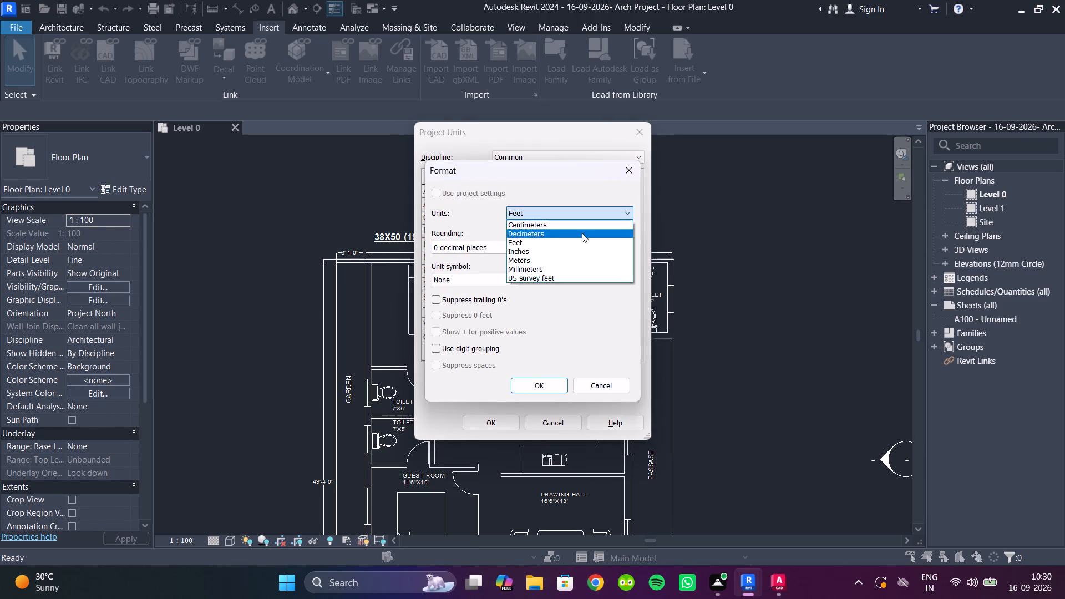
pyautogui.click(529, 254)
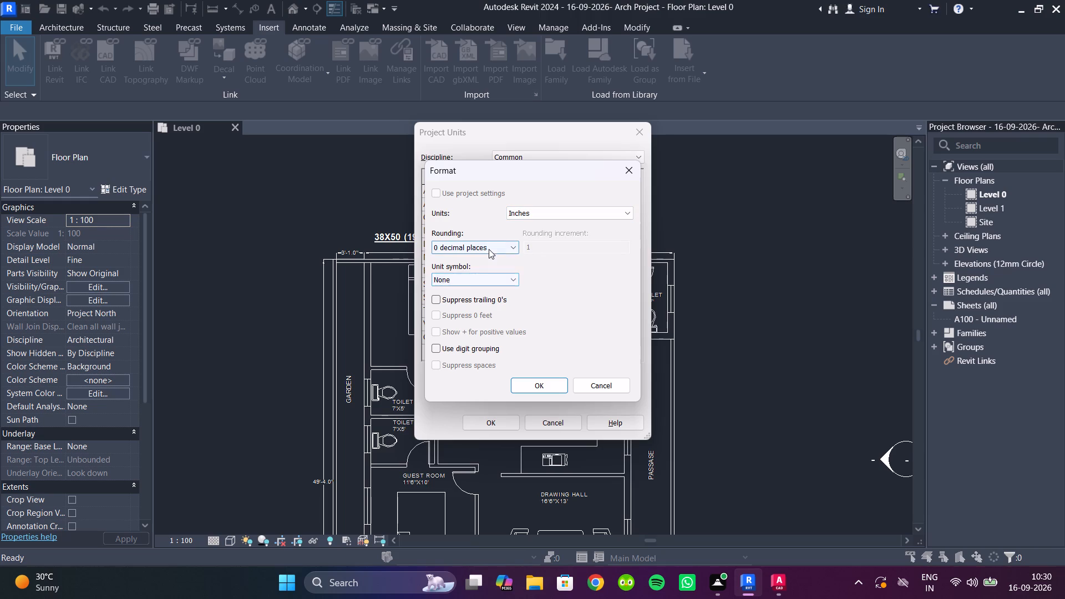
pyautogui.click(489, 249)
pyautogui.click(463, 292)
pyautogui.click(469, 282)
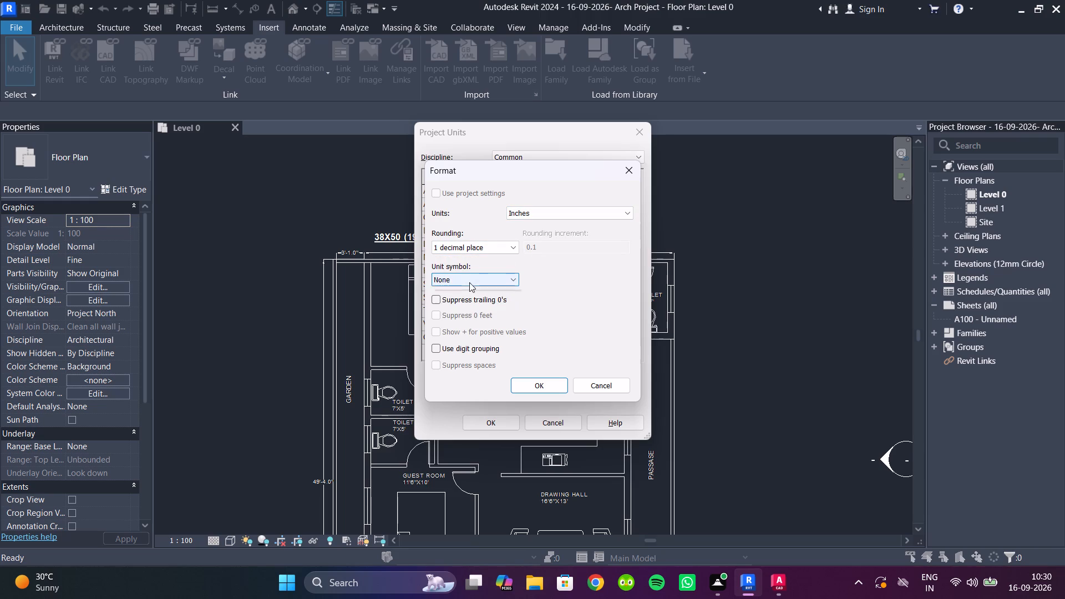
pyautogui.click(453, 309)
pyautogui.click(539, 380)
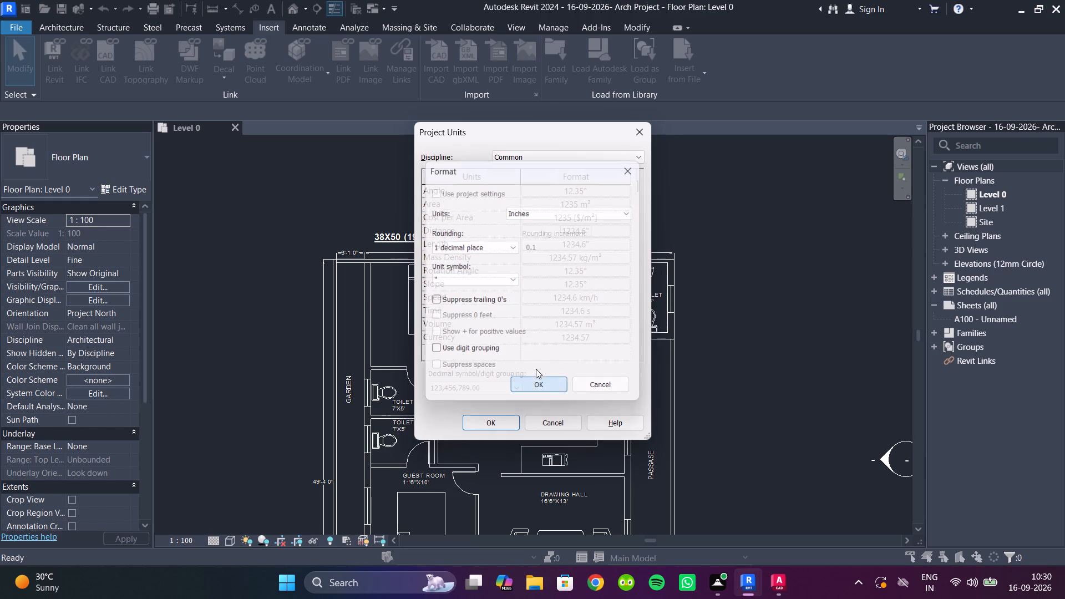
pyautogui.click(493, 420)
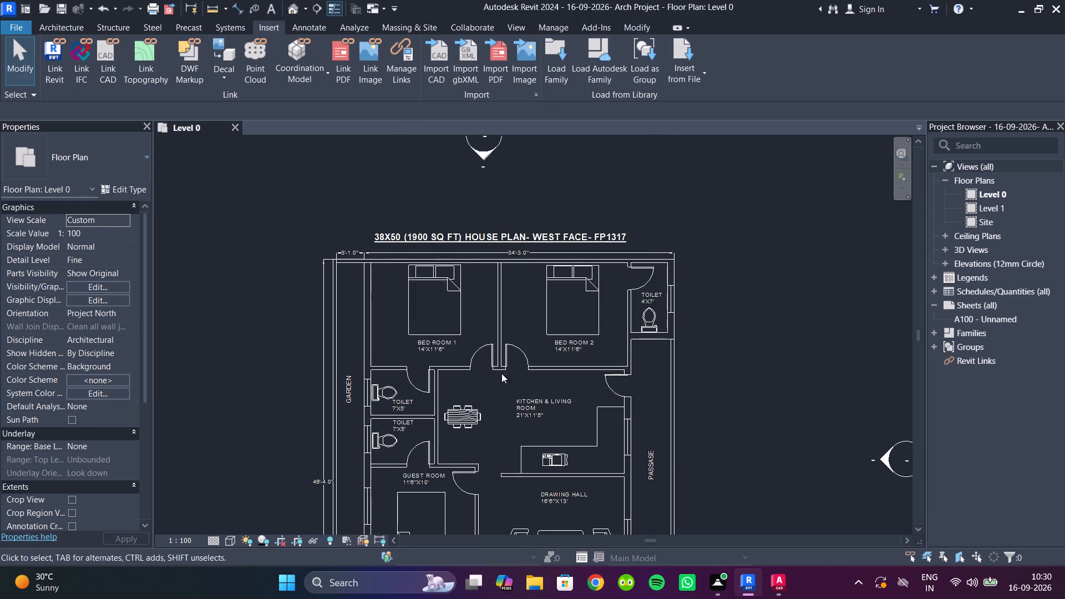
# Measure the top outer wall's thickness above Bed Room 2 in the new units with a temporary aligned dimension.
pyautogui.scroll(2, 526, 267)
pyautogui.write('di')
pyautogui.scroll(9, 542, 240)
pyautogui.click(489, 268)
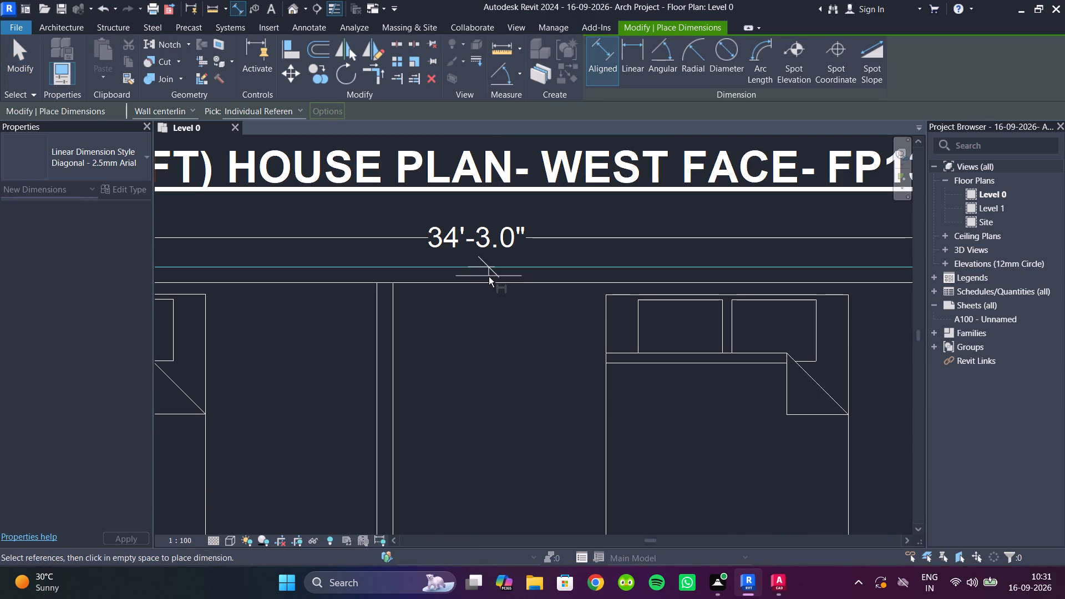
pyautogui.click(489, 282)
pyautogui.scroll(-4, 458, 293)
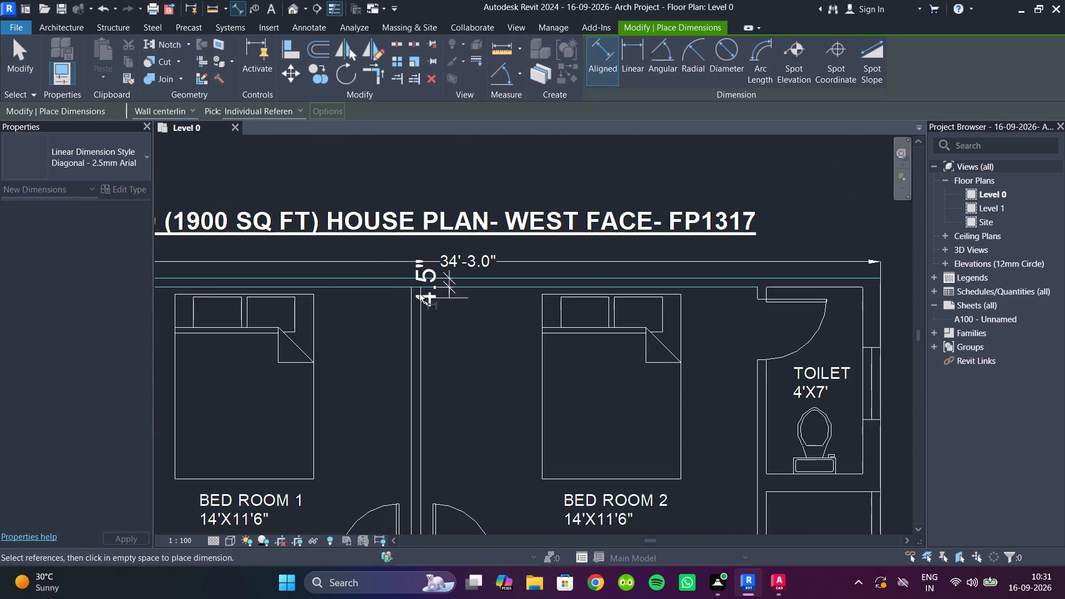
pyautogui.scroll(-3, 372, 292)
pyautogui.moveTo(372, 292); pyautogui.dragTo(513, 248, button='middle')
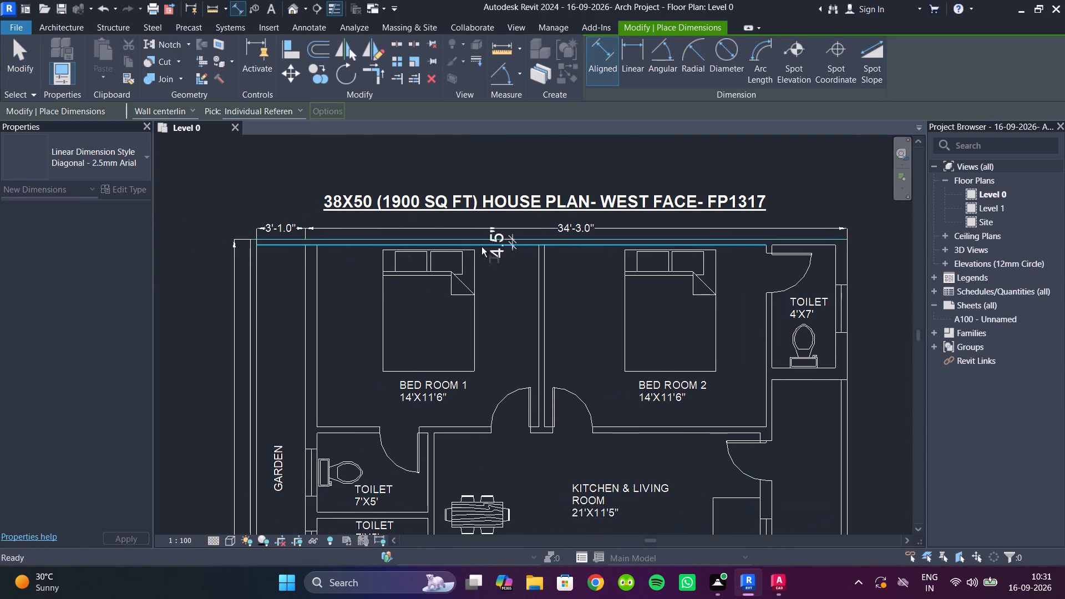
pyautogui.press('Escape')
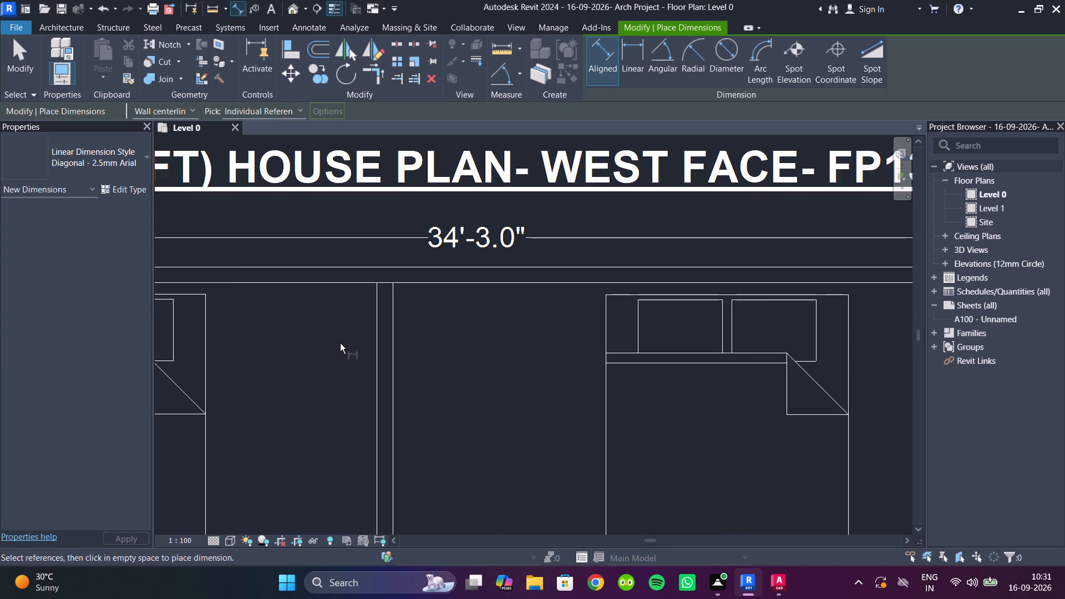
# Measure the thickness of the wall between the garden and Bed Room 1 with a temporary aligned dimension.
pyautogui.scroll(-5, 340, 343)
pyautogui.moveTo(336, 344); pyautogui.dragTo(444, 220, button='middle')
pyautogui.scroll(-3, 327, 350)
pyautogui.moveTo(302, 344); pyautogui.dragTo(465, 403, button='middle')
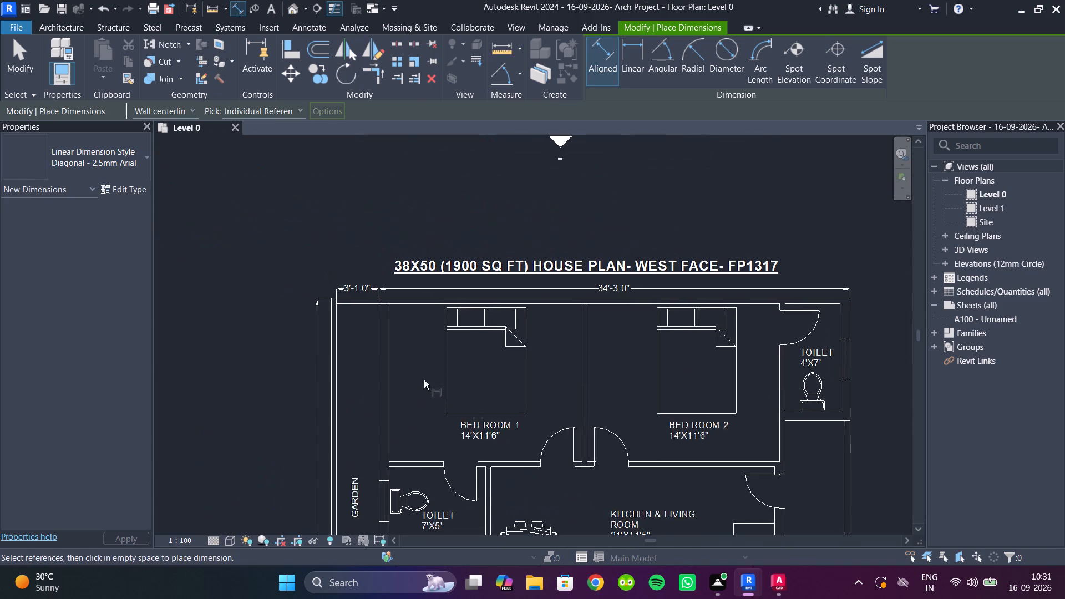
pyautogui.scroll(3, 415, 377)
pyautogui.click(377, 358)
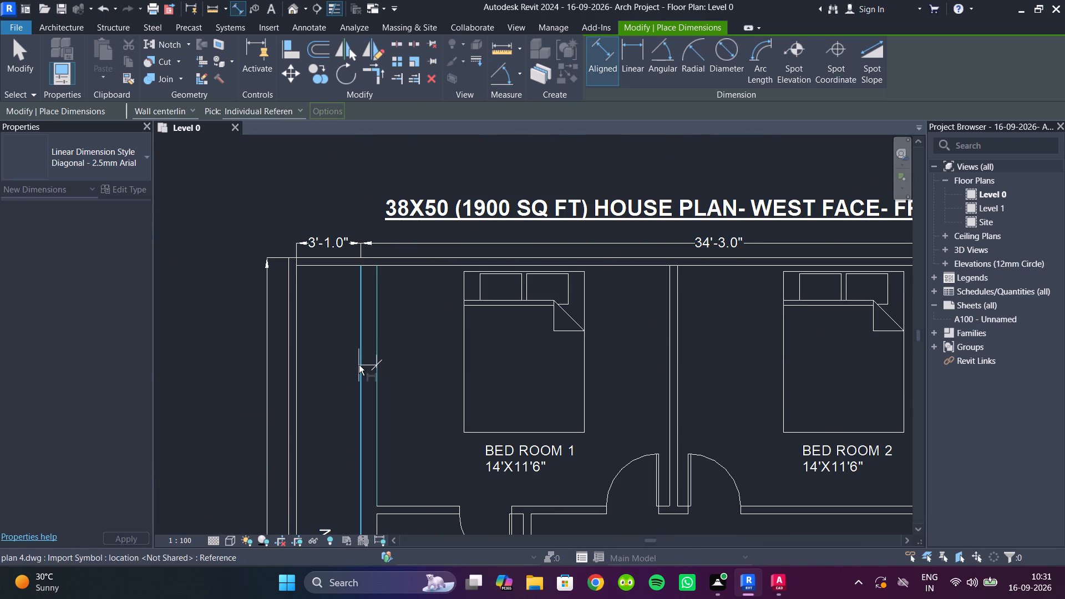
pyautogui.click(359, 365)
pyautogui.press('Escape')
pyautogui.scroll(-9, 422, 354)
pyautogui.moveTo(422, 361); pyautogui.dragTo(363, 336, button='middle')
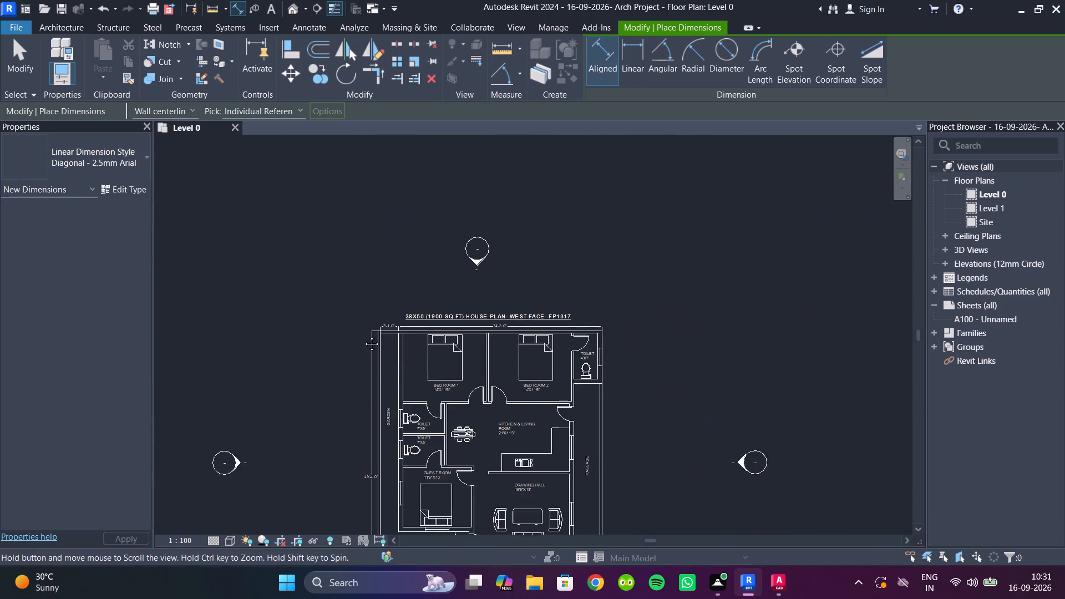
pyautogui.moveTo(363, 336); pyautogui.dragTo(354, 324, button='middle')
pyautogui.press('Escape')
pyautogui.scroll(-2, 373, 318)
pyautogui.moveTo(373, 318); pyautogui.dragTo(376, 299, button='middle')
pyautogui.press('Escape')
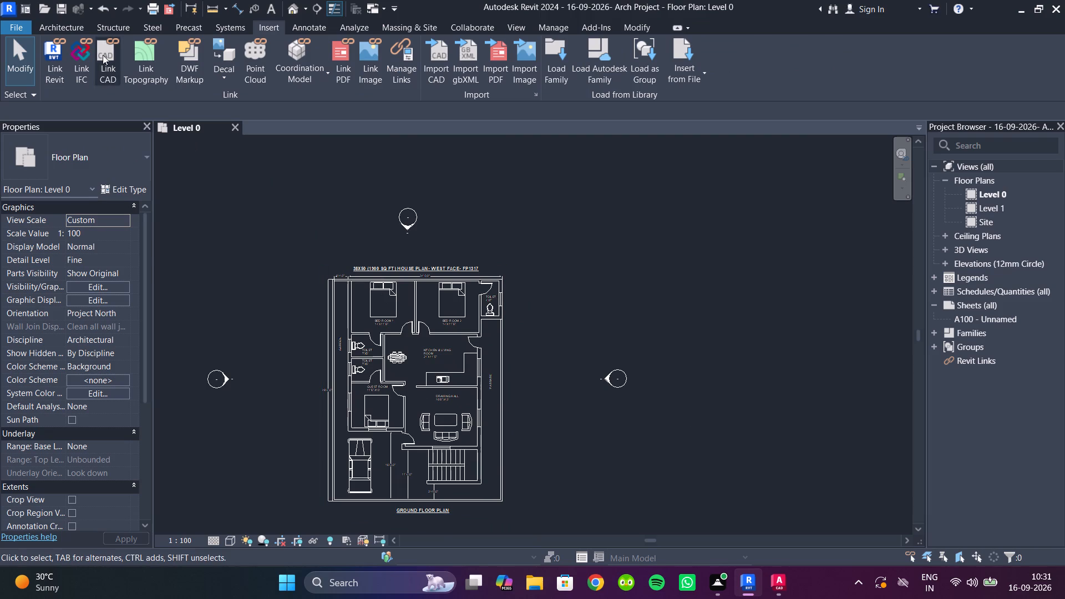
# Start an architectural wall and look through the available basic, curtain and stacked wall types.
pyautogui.click(54, 27)
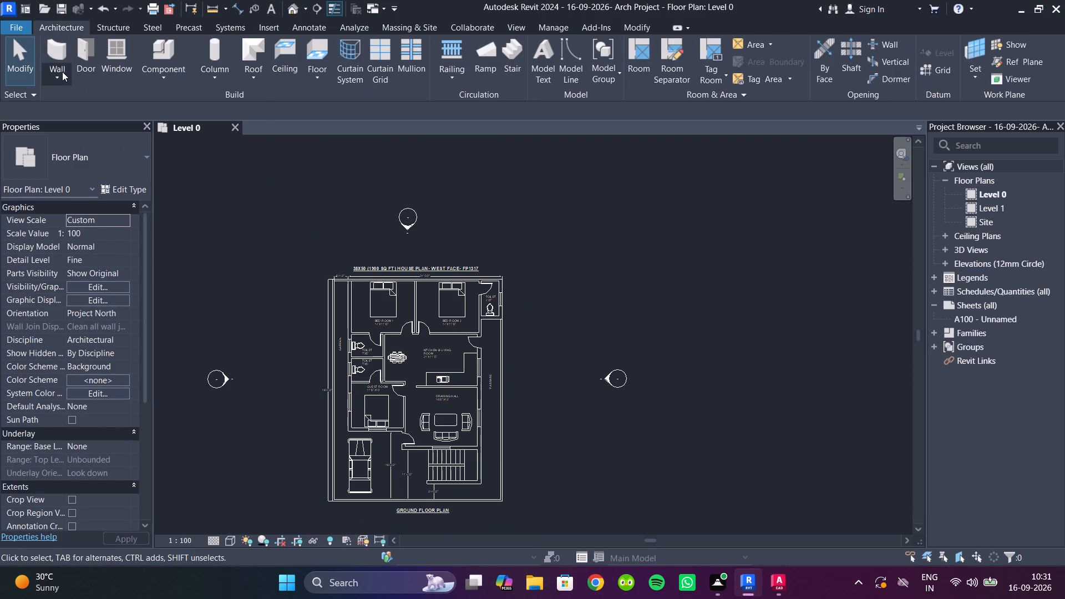
pyautogui.click(60, 74)
pyautogui.click(87, 108)
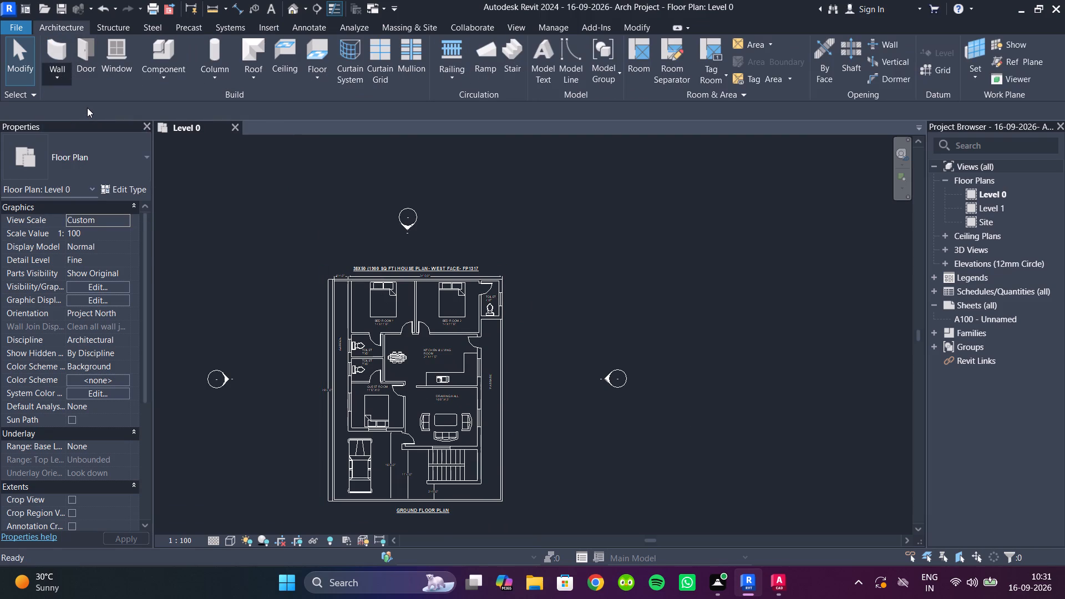
pyautogui.click(121, 191)
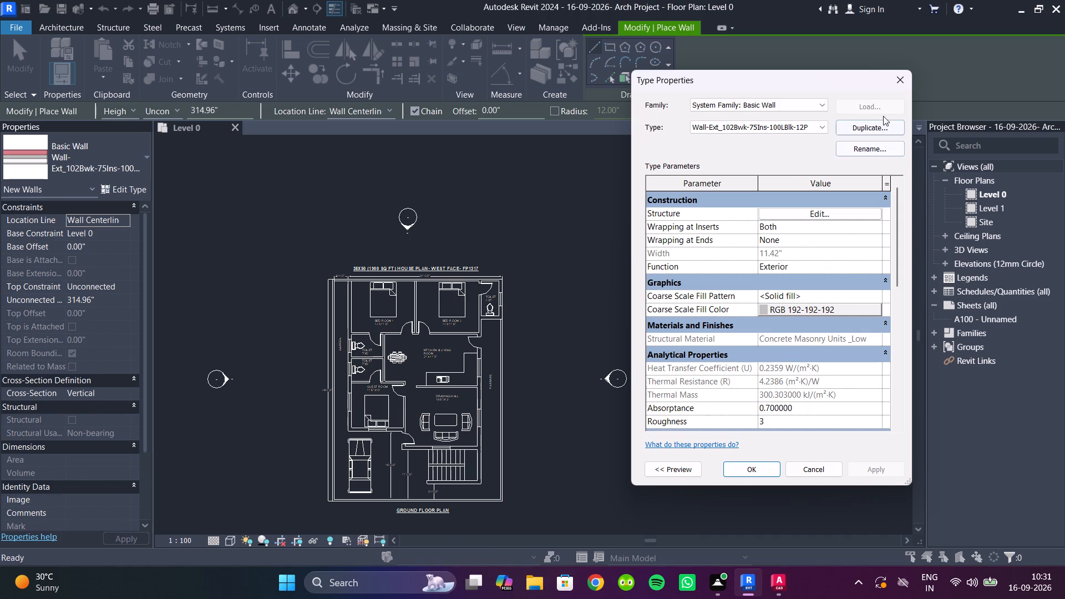
pyautogui.click(901, 78)
pyautogui.click(124, 156)
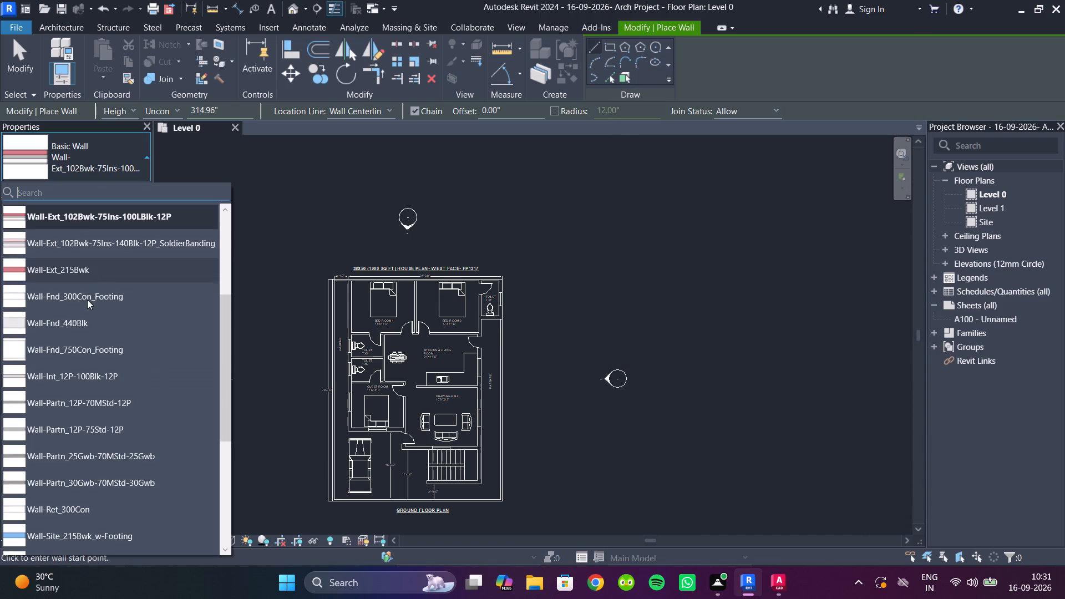
pyautogui.scroll(-4, 91, 405)
pyautogui.scroll(4, 91, 405)
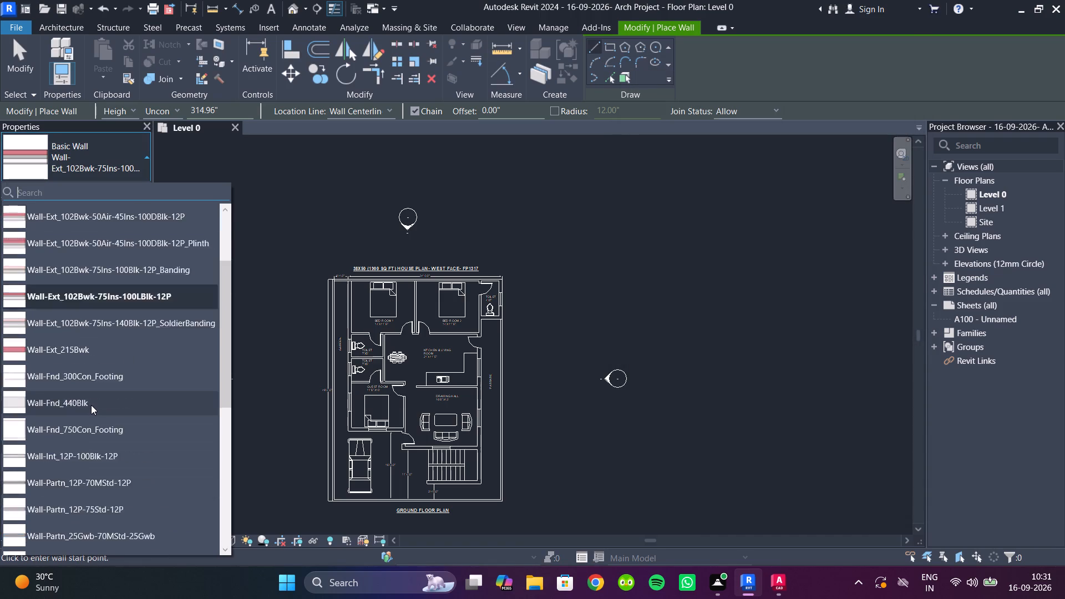
pyautogui.scroll(7, 91, 405)
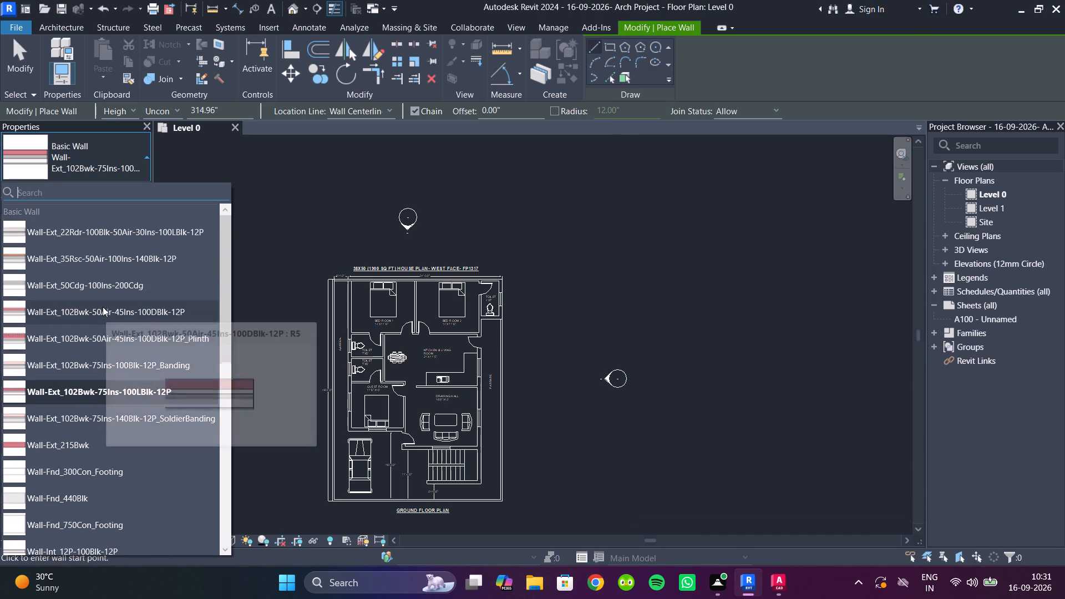
pyautogui.scroll(-3, 122, 343)
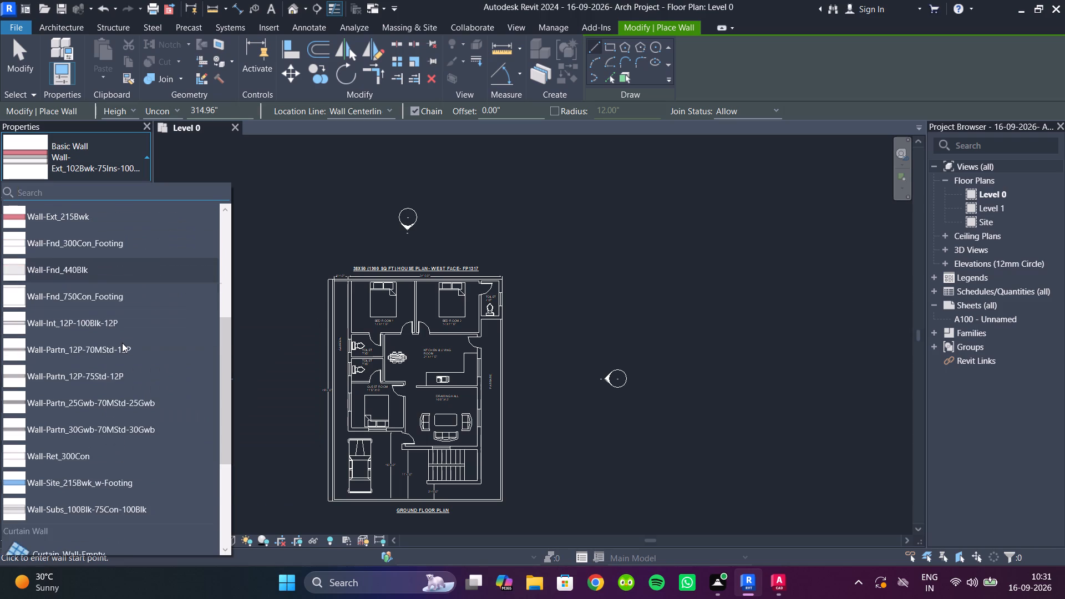
pyautogui.scroll(-1, 122, 343)
pyautogui.scroll(5, 122, 343)
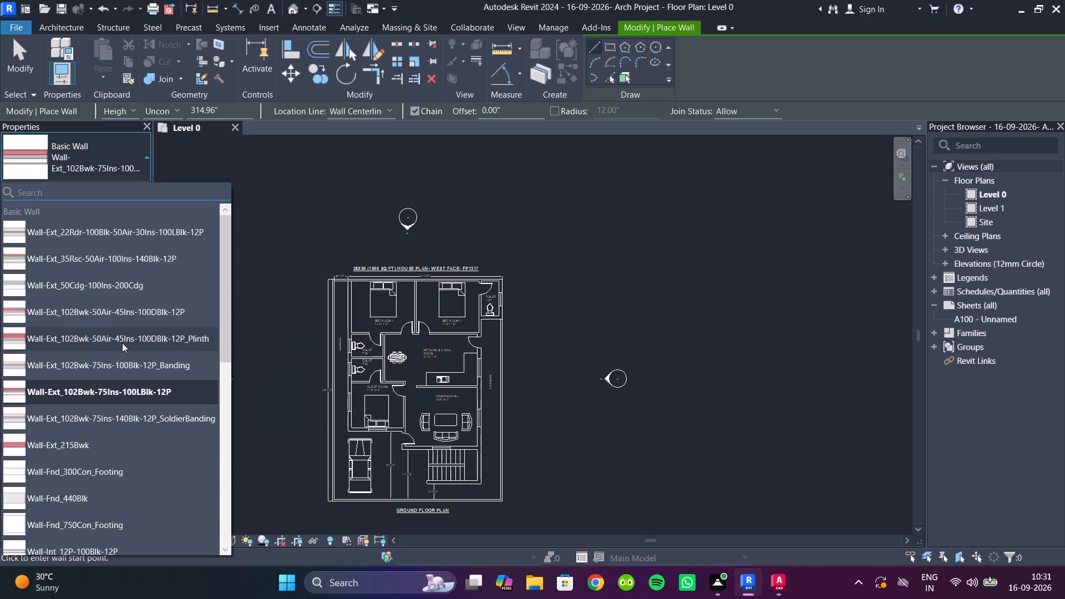
pyautogui.scroll(3, 122, 343)
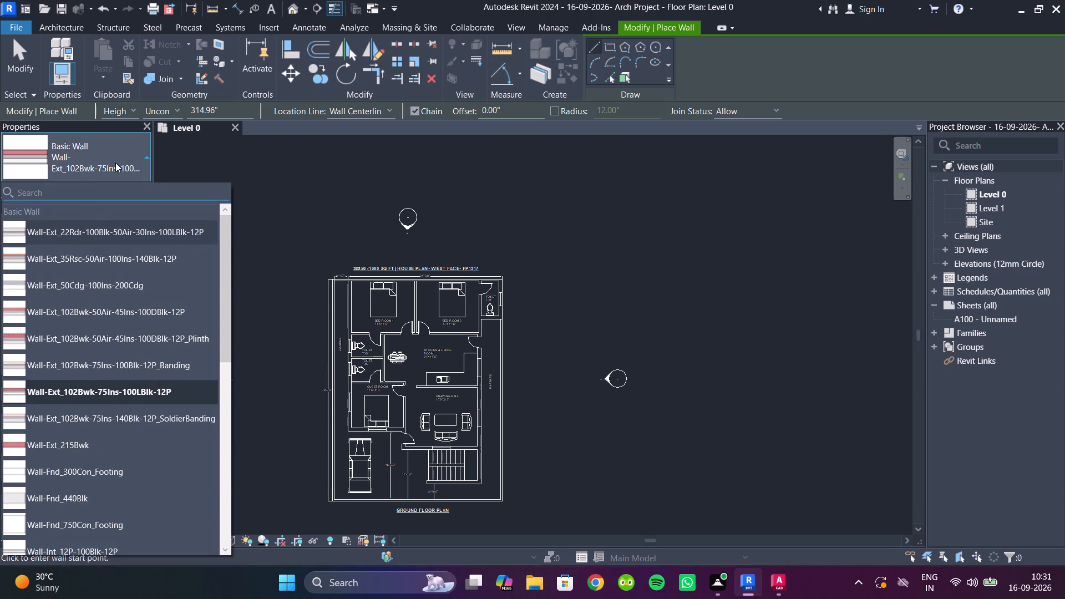
pyautogui.click(115, 163)
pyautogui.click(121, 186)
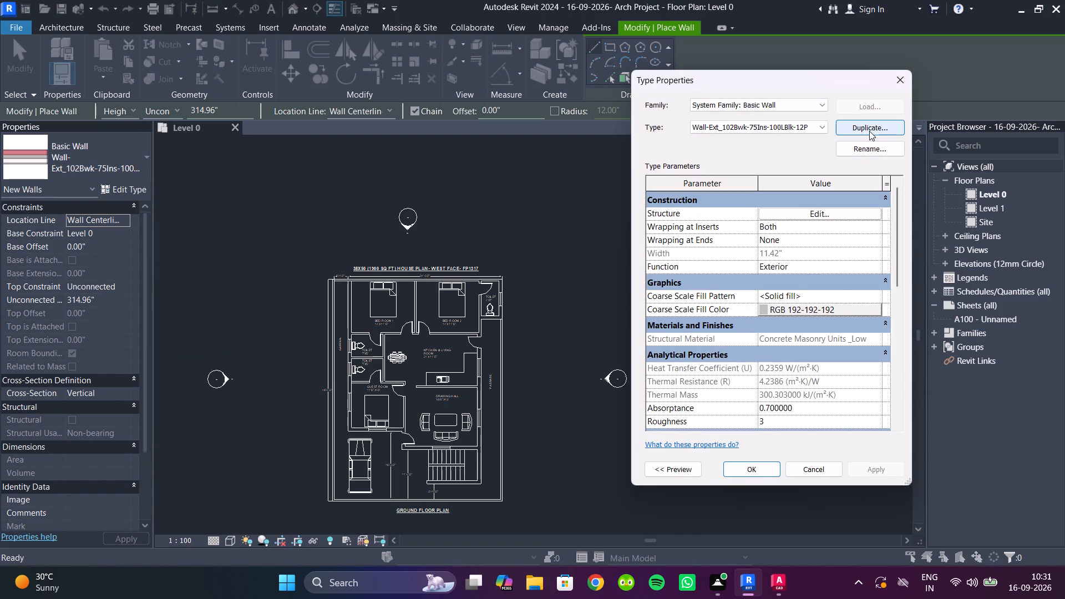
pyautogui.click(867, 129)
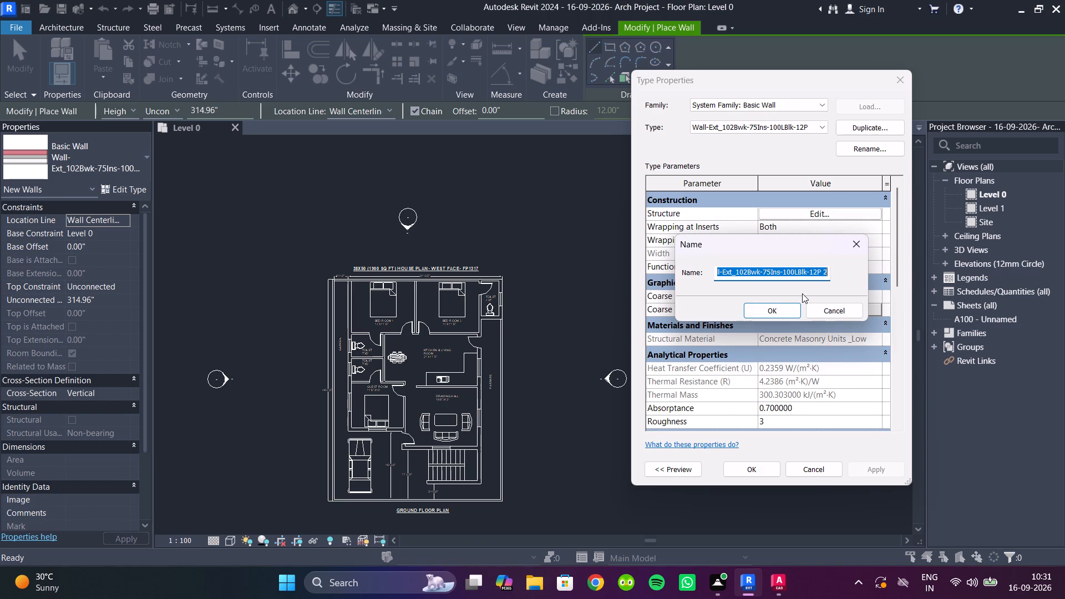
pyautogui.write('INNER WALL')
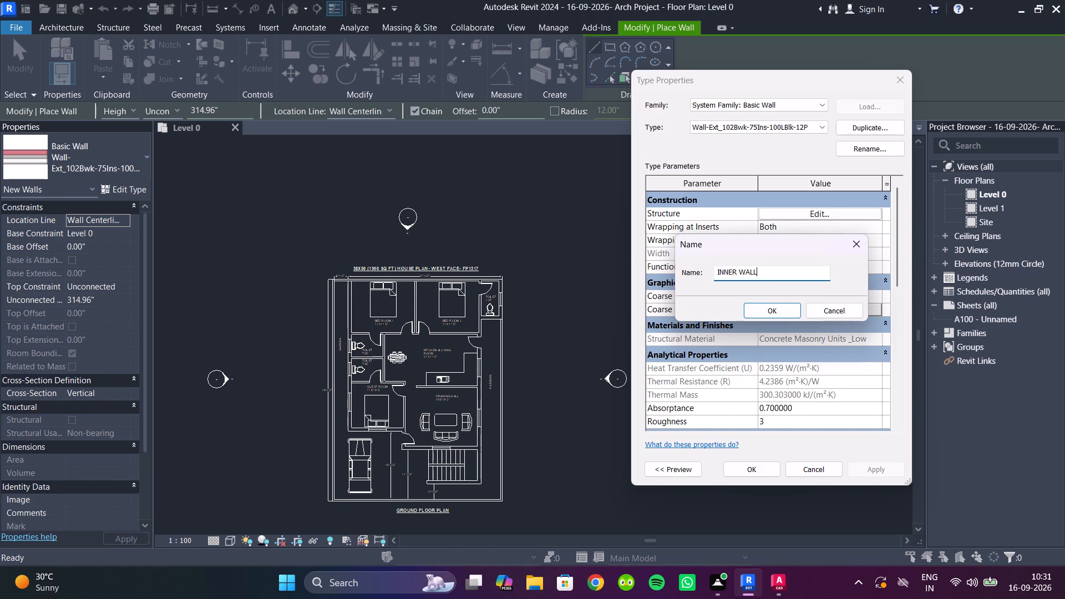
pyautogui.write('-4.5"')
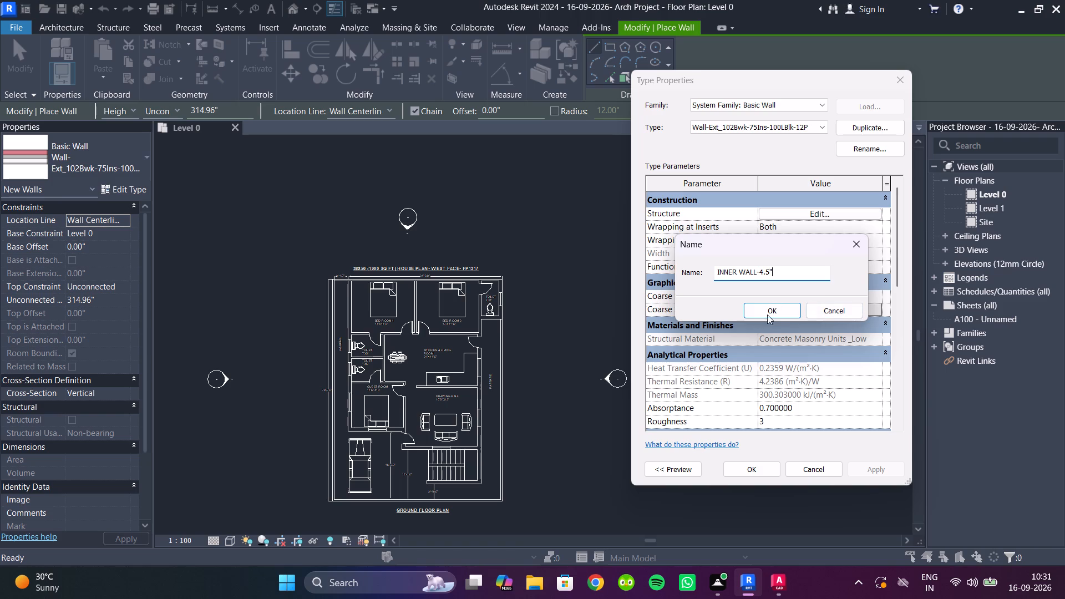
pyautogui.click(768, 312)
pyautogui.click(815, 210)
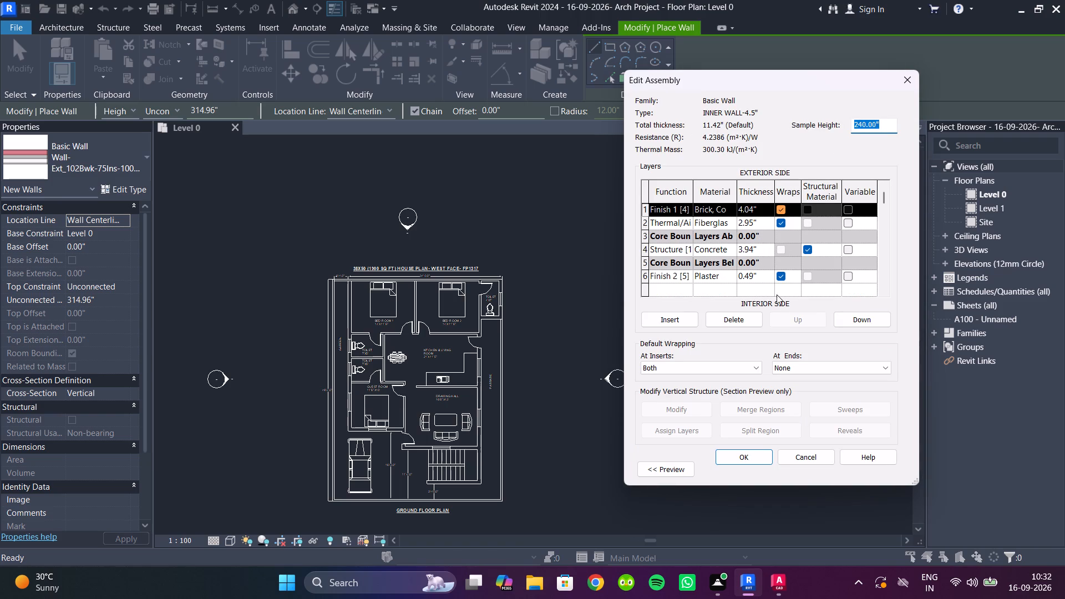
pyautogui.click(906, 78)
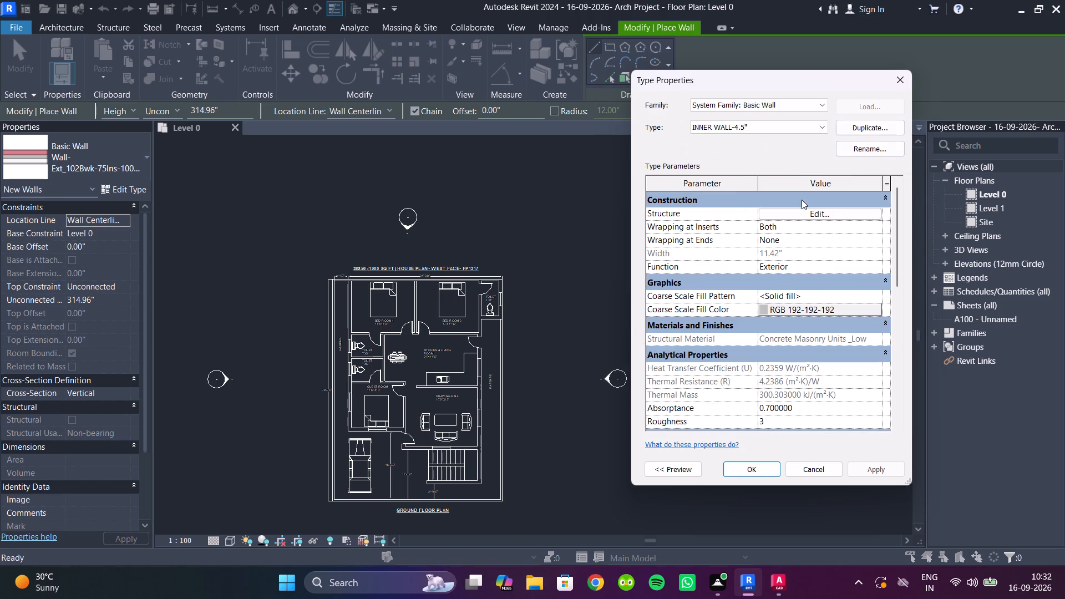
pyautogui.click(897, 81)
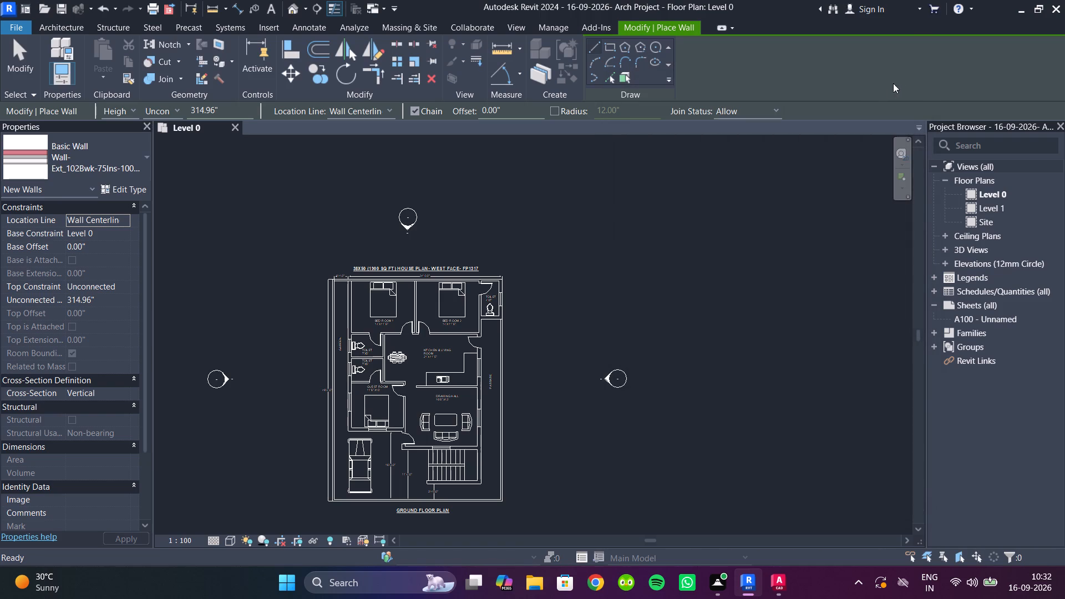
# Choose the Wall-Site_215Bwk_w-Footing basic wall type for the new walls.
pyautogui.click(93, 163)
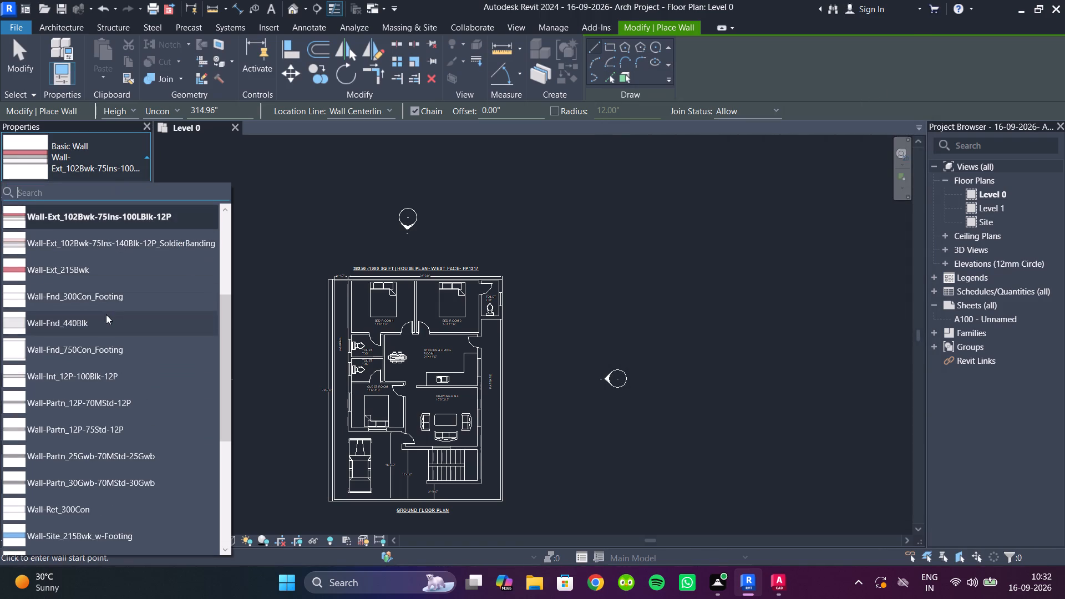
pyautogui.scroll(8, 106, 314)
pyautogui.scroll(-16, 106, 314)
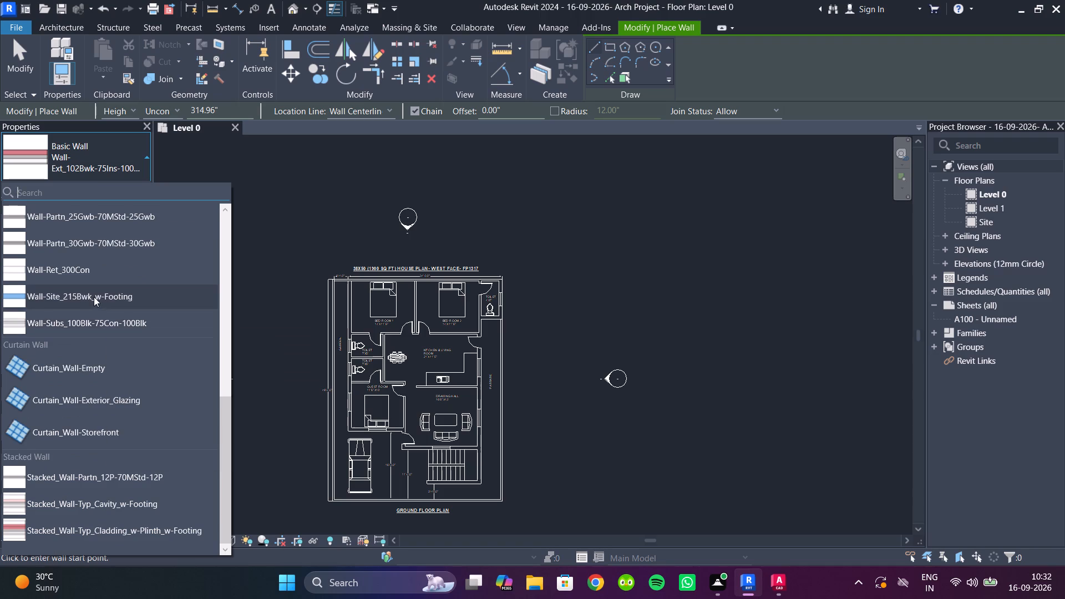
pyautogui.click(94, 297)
# Restart the architectural wall and choose the Wall-Fnd_300Con_Footing basic wall type.
pyautogui.click(66, 30)
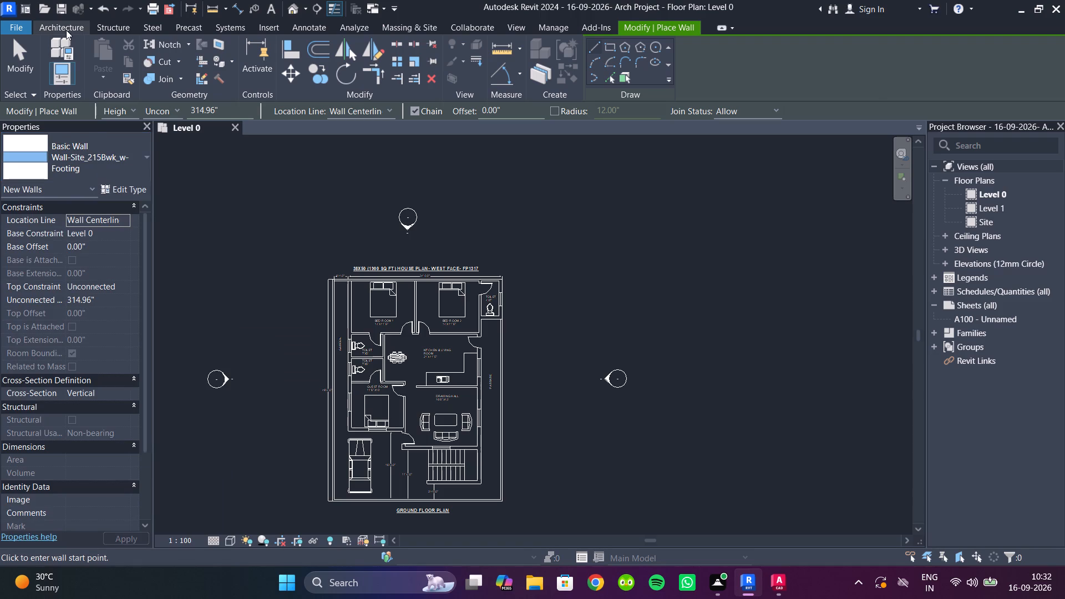
pyautogui.click(53, 49)
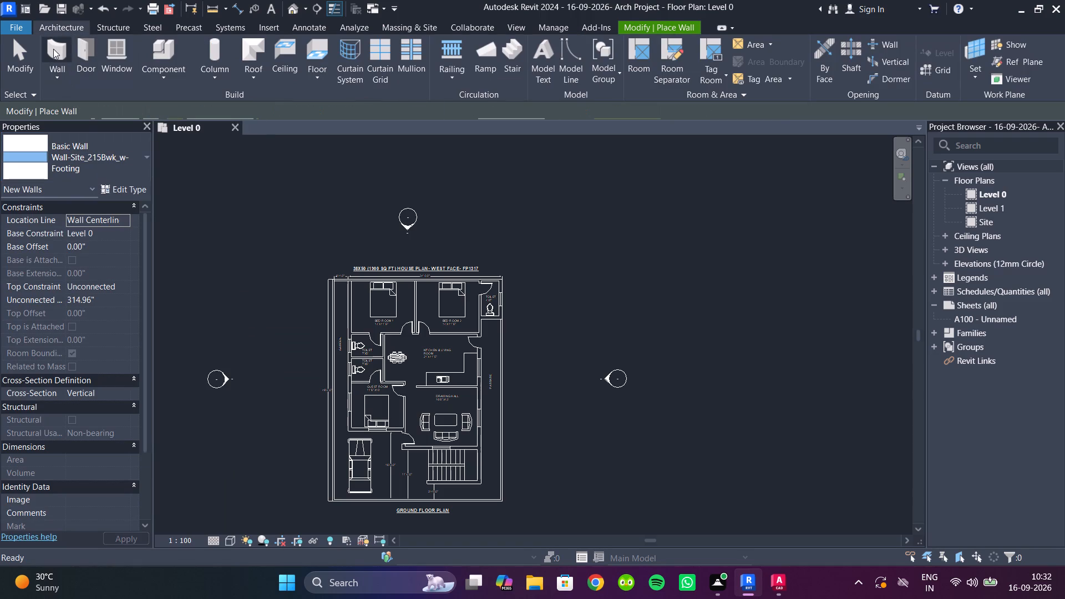
pyautogui.click(66, 74)
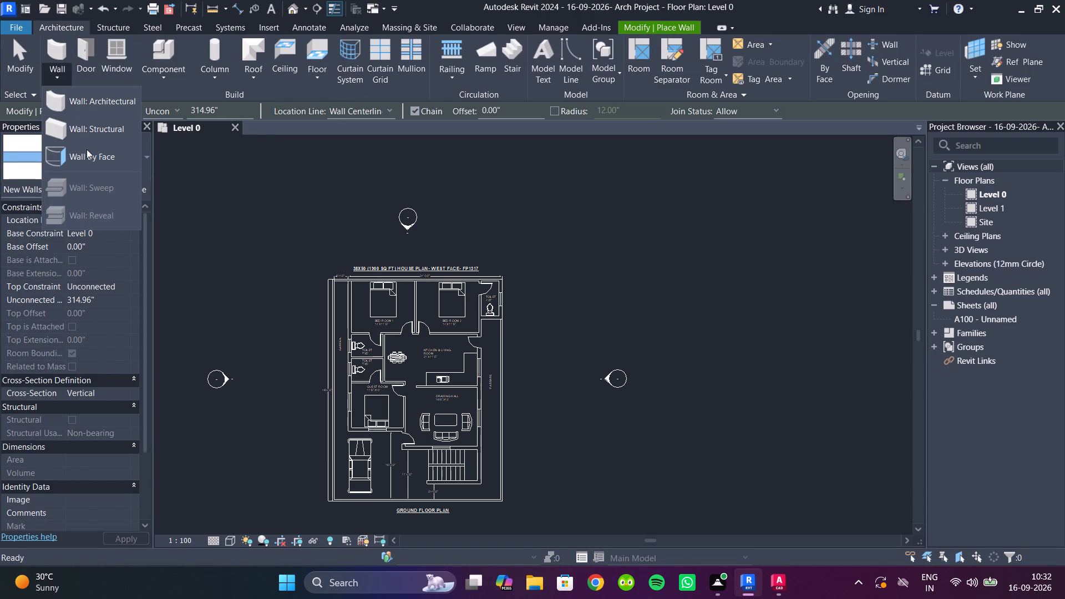
pyautogui.click(80, 99)
pyautogui.click(88, 163)
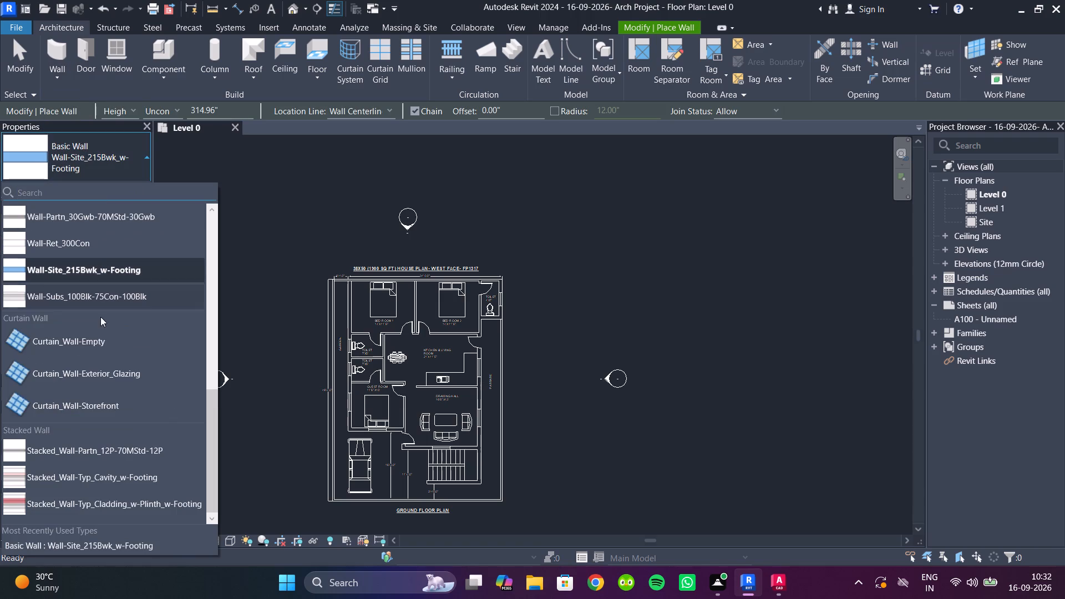
pyautogui.scroll(12, 88, 319)
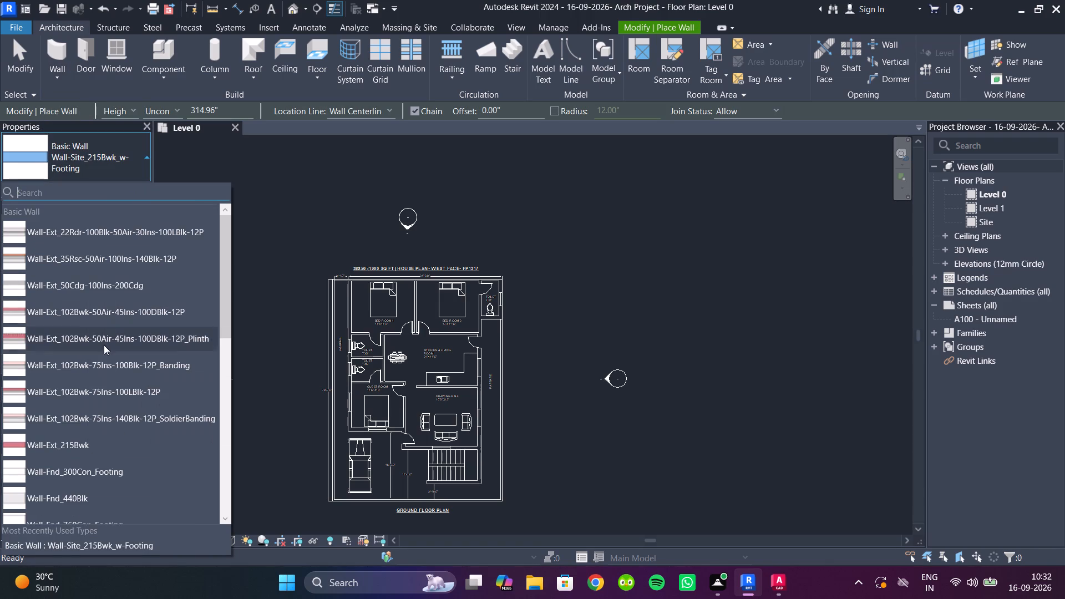
pyautogui.click(79, 475)
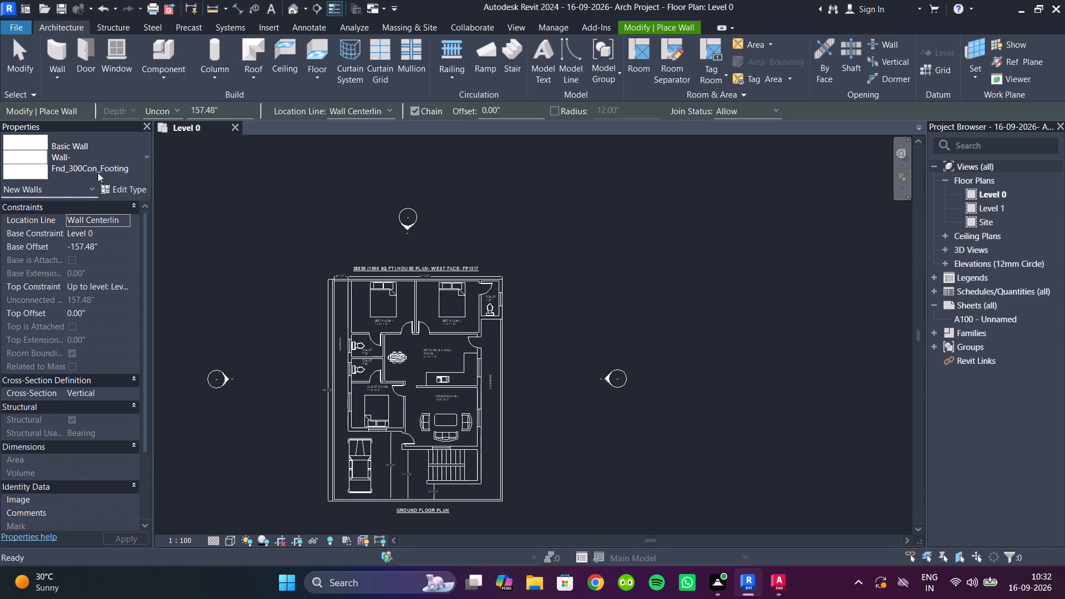
pyautogui.click(99, 152)
pyautogui.click(99, 161)
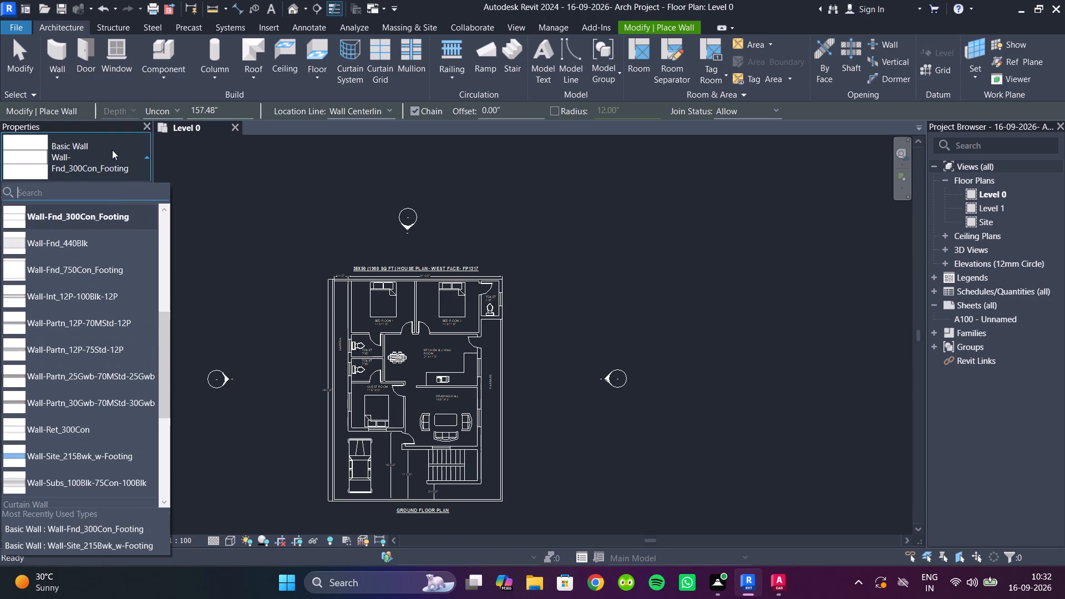
pyautogui.click(201, 188)
# Duplicate the Wall-Fnd_300Con_Footing type under the name INNER WALL-4.5".
pyautogui.click(129, 191)
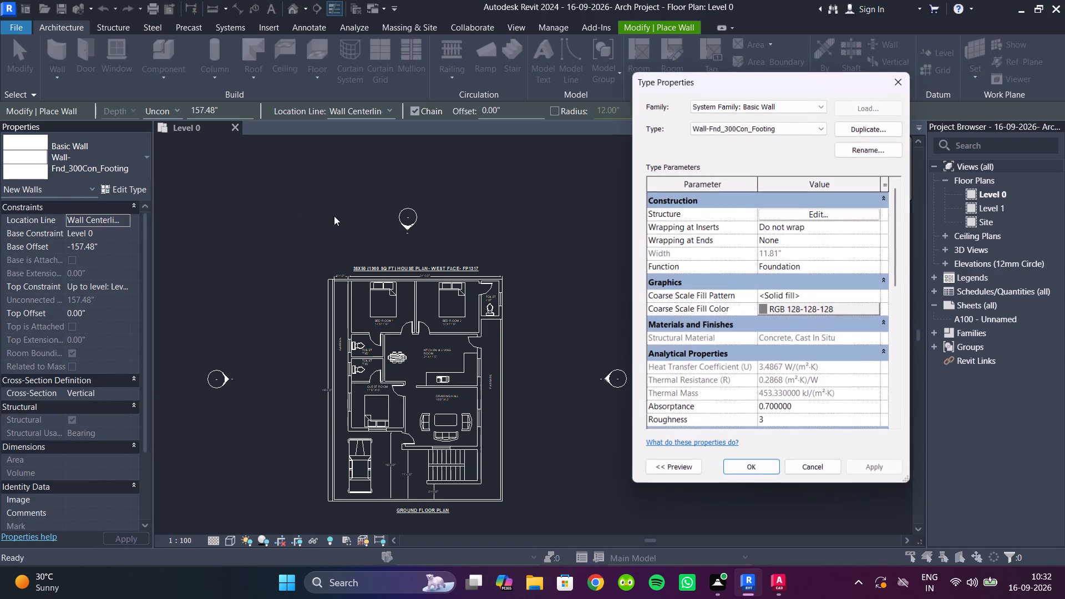
pyautogui.click(865, 128)
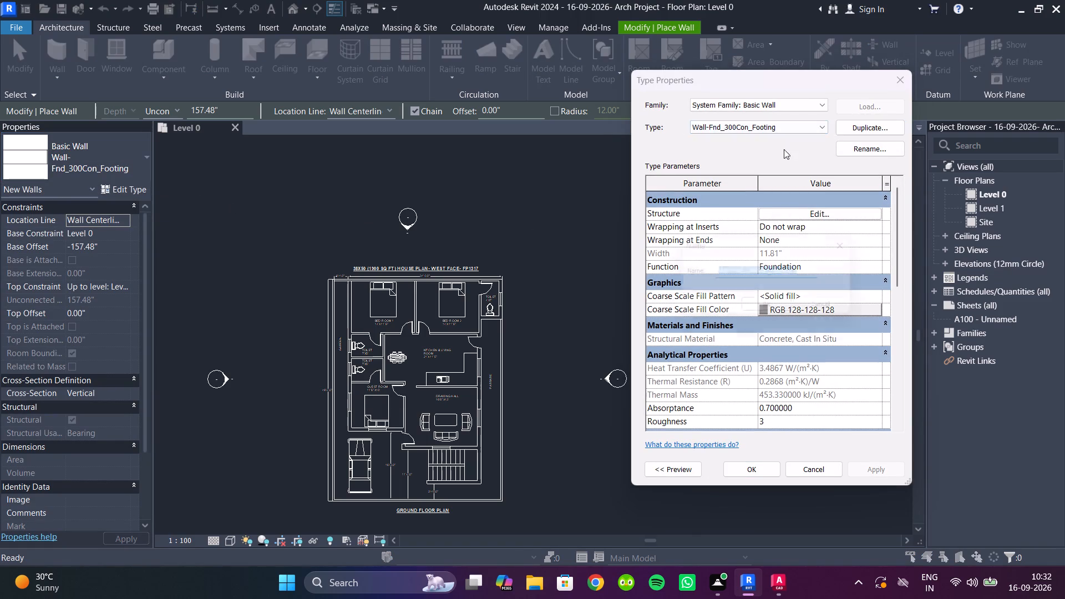
pyautogui.write('INNER WALL-')
pyautogui.write('4.5')
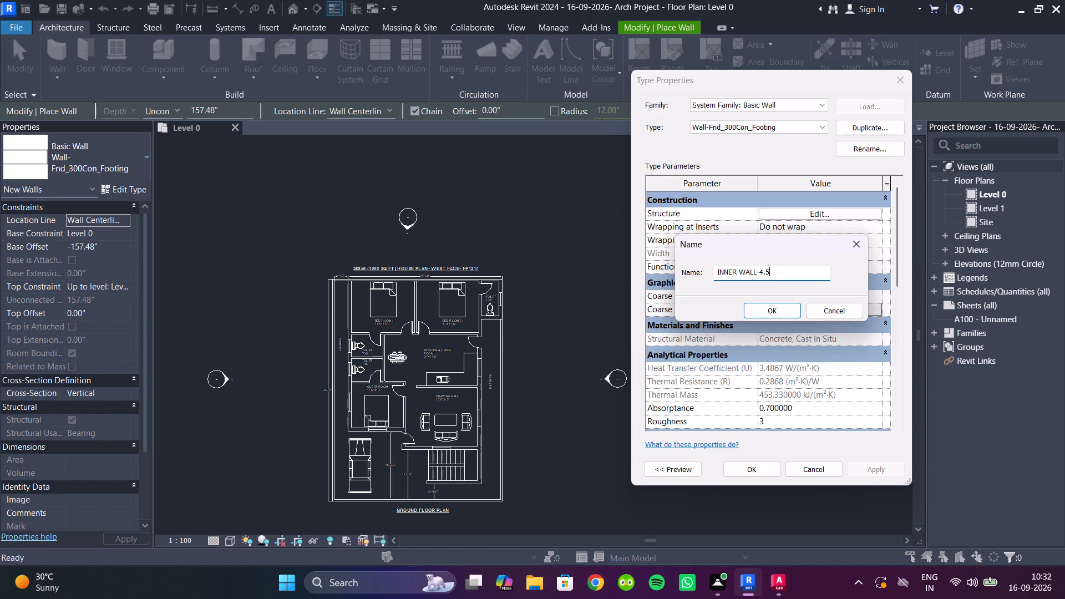
pyautogui.press('BackSpace')
pyautogui.press('BackSpace')
pyautogui.write('.5"')
pyautogui.click(771, 307)
# Set the structure layer's thickness to 4.5" in the INNER WALL-4.5" assembly and apply the type properties.
pyautogui.click(799, 218)
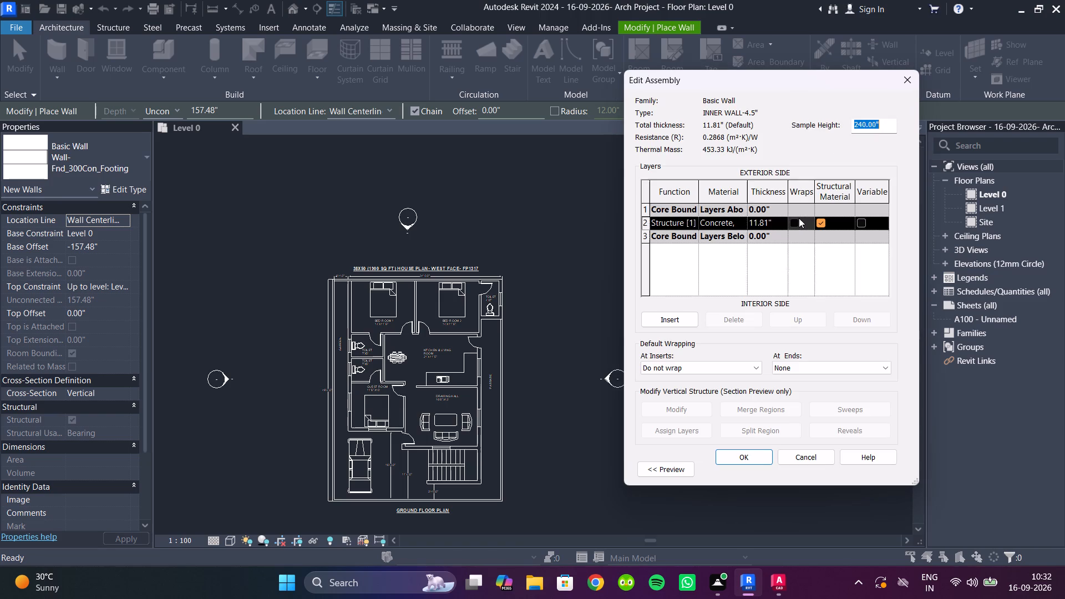
pyautogui.click(775, 222)
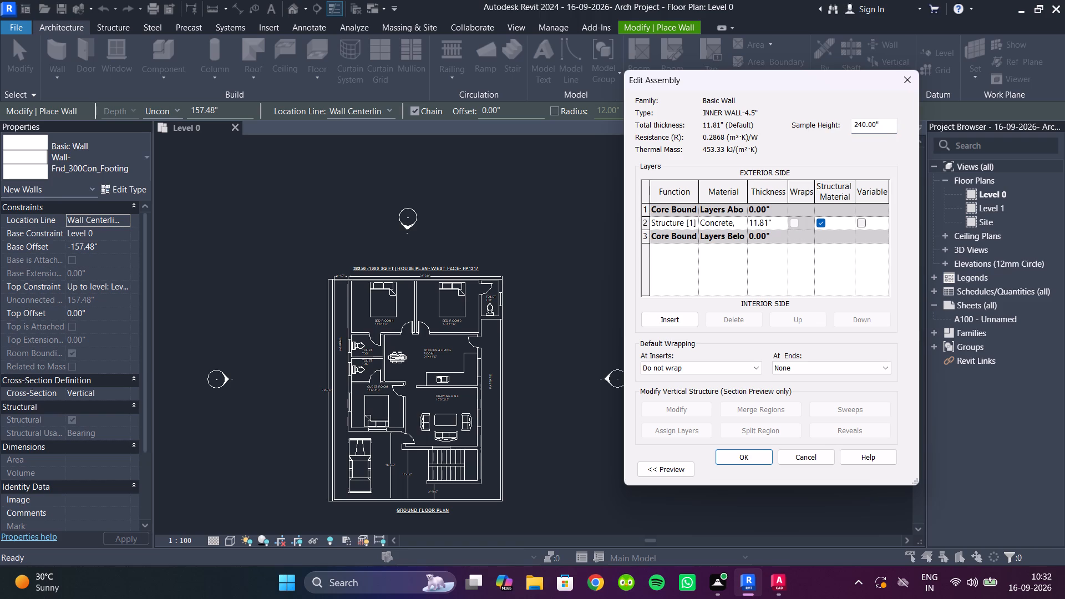
pyautogui.moveTo(779, 222); pyautogui.dragTo(713, 219)
pyautogui.write('4.5"')
pyautogui.click(747, 460)
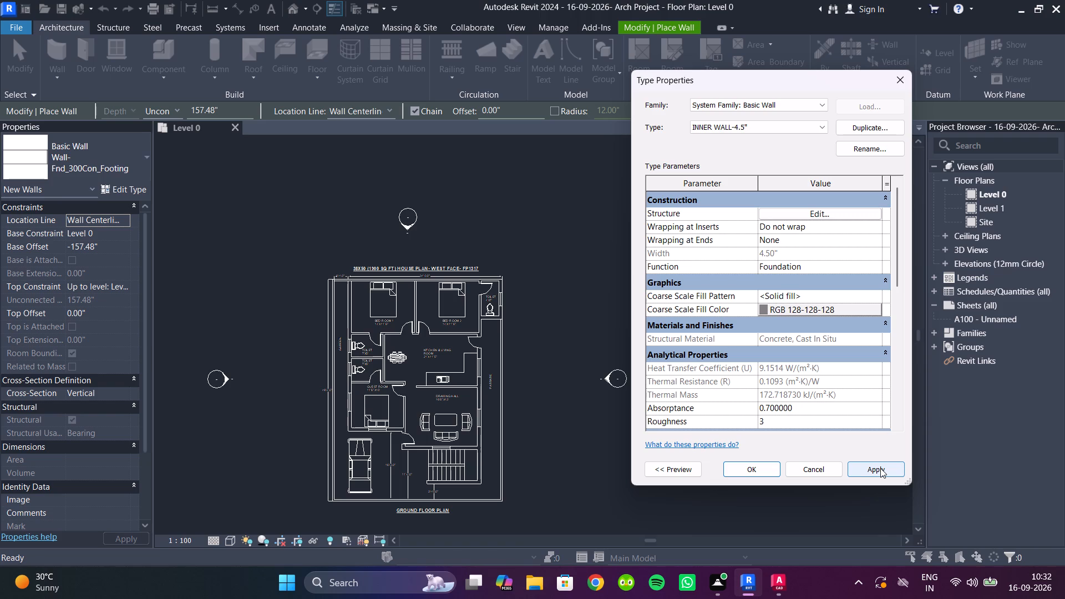
pyautogui.click(880, 468)
# Accept the INNER WALL-4.5" type properties and leave wall placement.
pyautogui.click(758, 470)
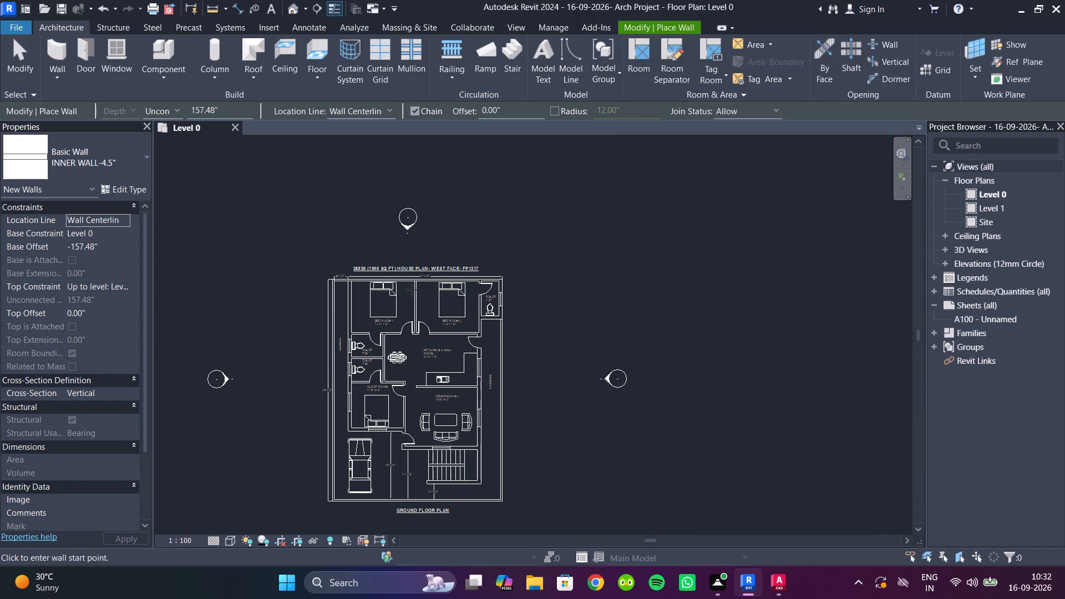
pyautogui.scroll(-2, 519, 311)
pyautogui.scroll(5, 457, 285)
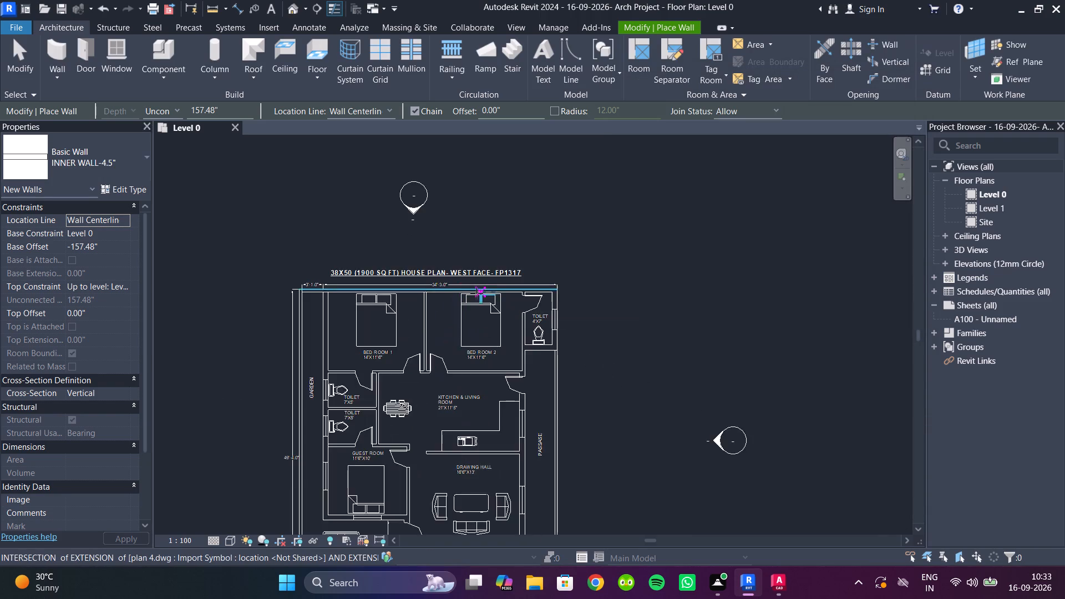
pyautogui.scroll(5, 476, 293)
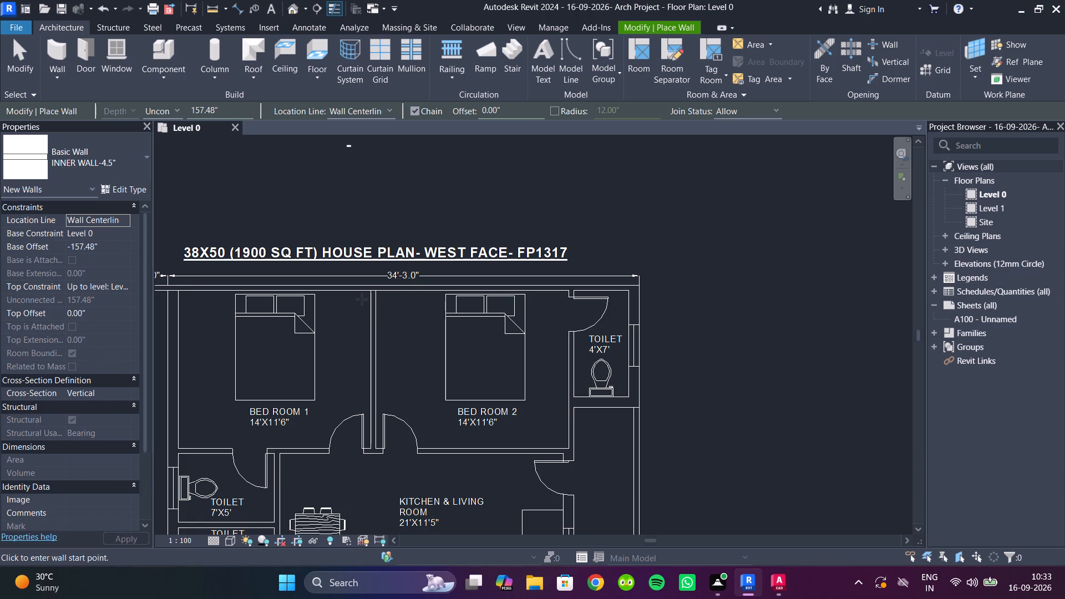
pyautogui.press('Escape')
pyautogui.press('Escape')
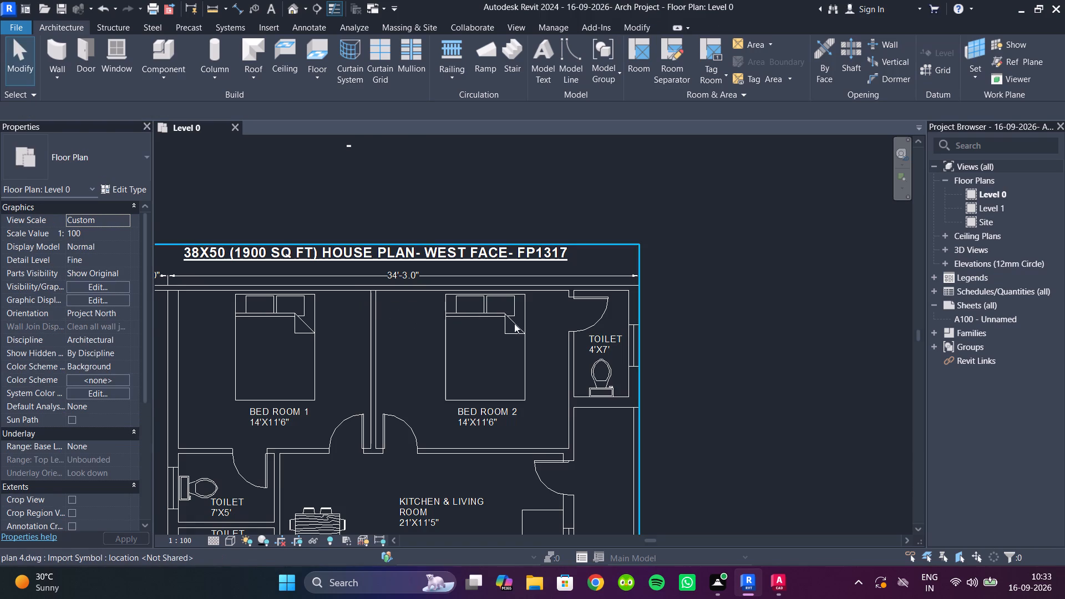
# Set the project's Distance units format to feet.
pyautogui.scroll(-3, 515, 326)
pyautogui.press('u')
pyautogui.press('n')
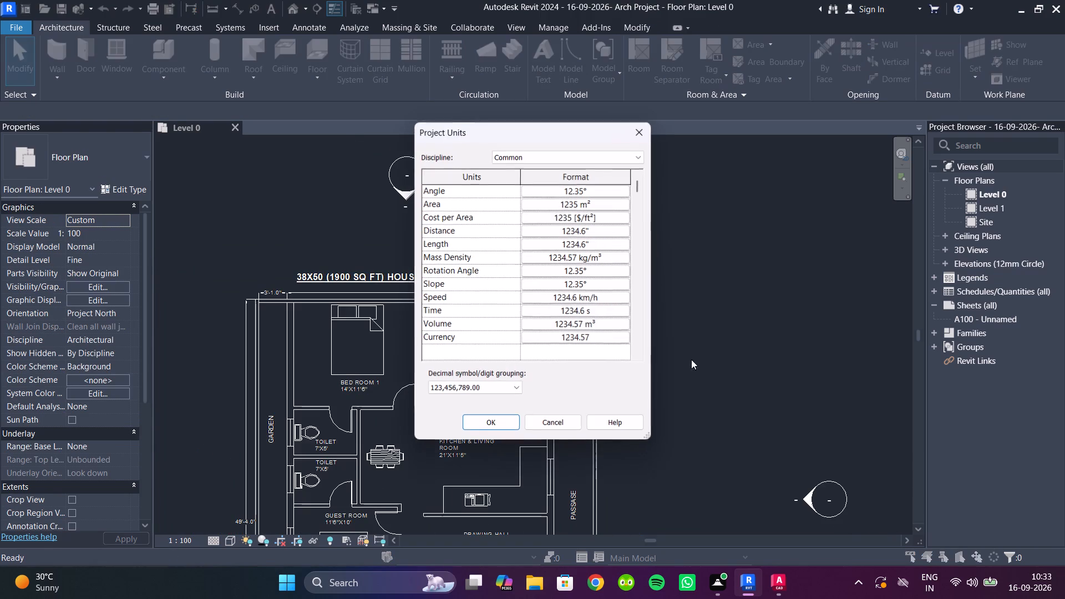
pyautogui.click(592, 232)
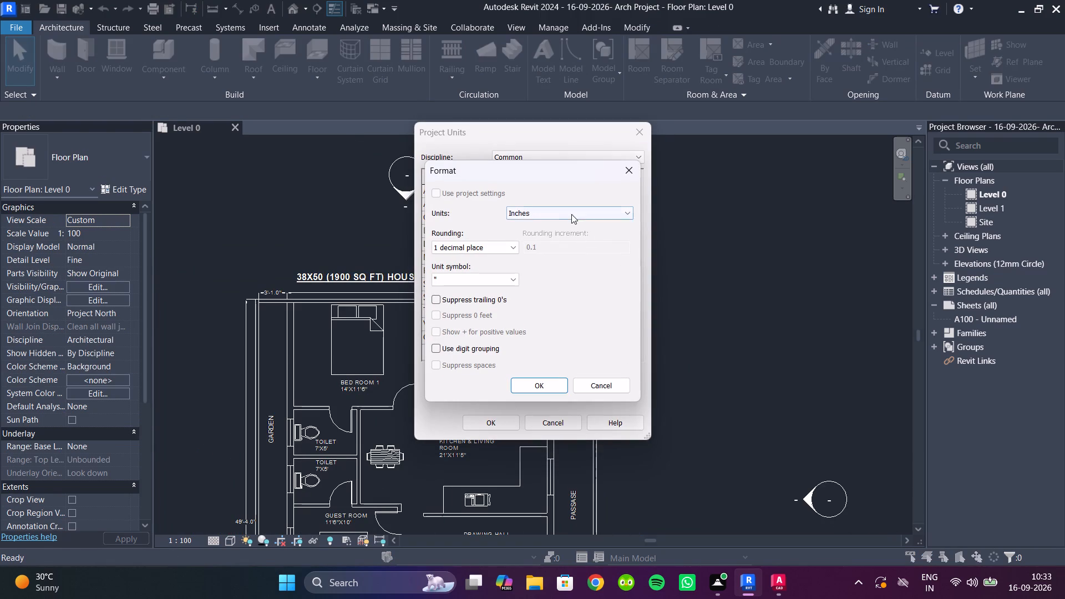
pyautogui.click(571, 214)
pyautogui.click(522, 241)
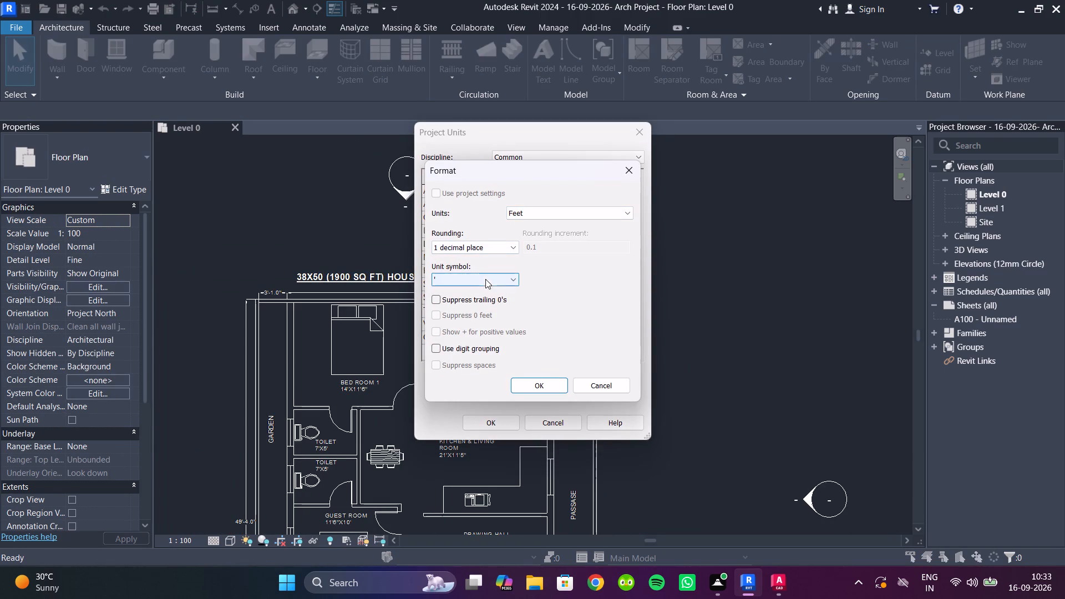
pyautogui.click(539, 384)
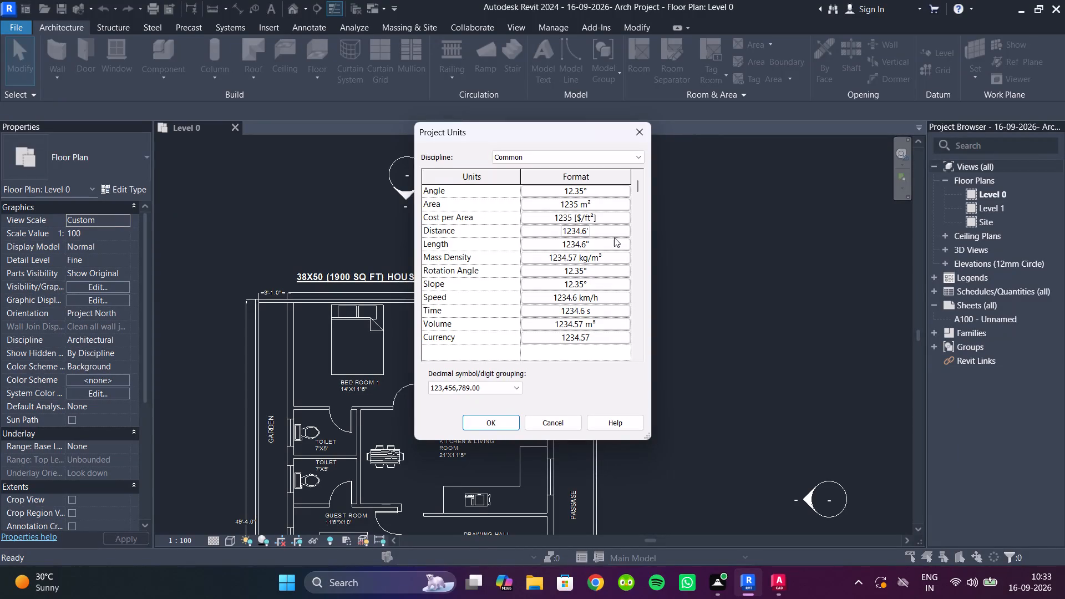
# Set the Length units format to feet and accept the project units.
pyautogui.click(612, 245)
pyautogui.click(555, 217)
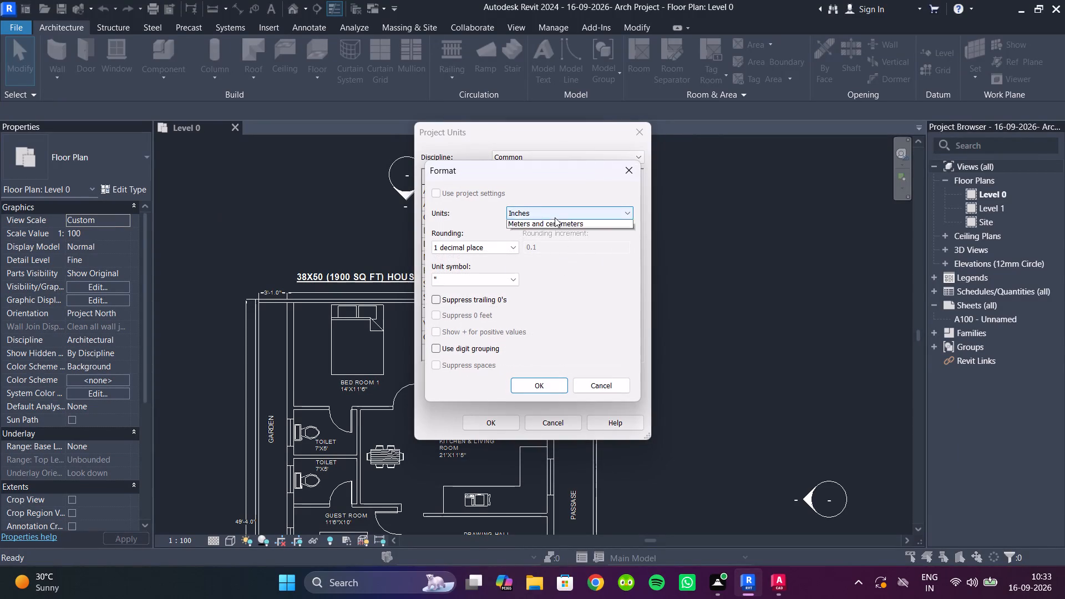
pyautogui.click(535, 249)
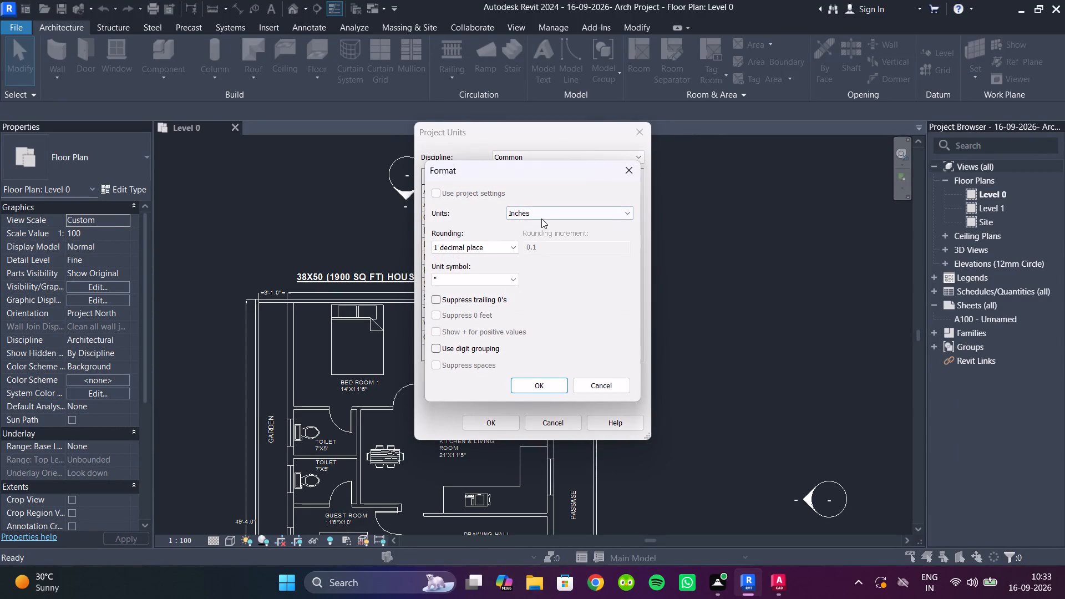
pyautogui.click(541, 219)
pyautogui.click(537, 243)
pyautogui.click(557, 385)
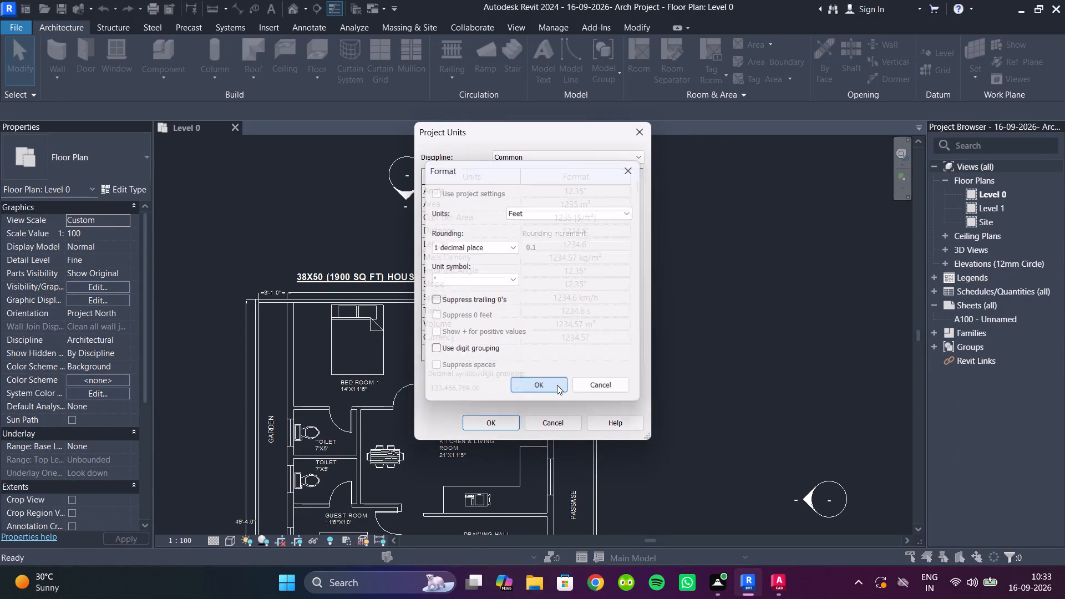
pyautogui.click(501, 423)
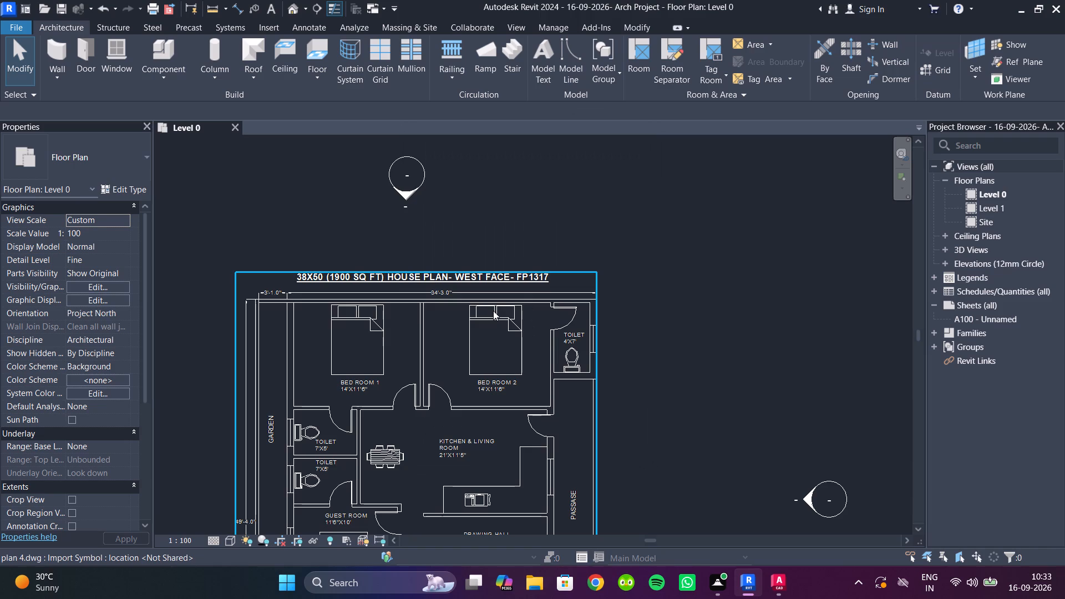
# Measure the thickness of the outer wall above Bed Room 2 with an aligned dimension, without placing it.
pyautogui.write('DI')
pyautogui.scroll(10, 496, 311)
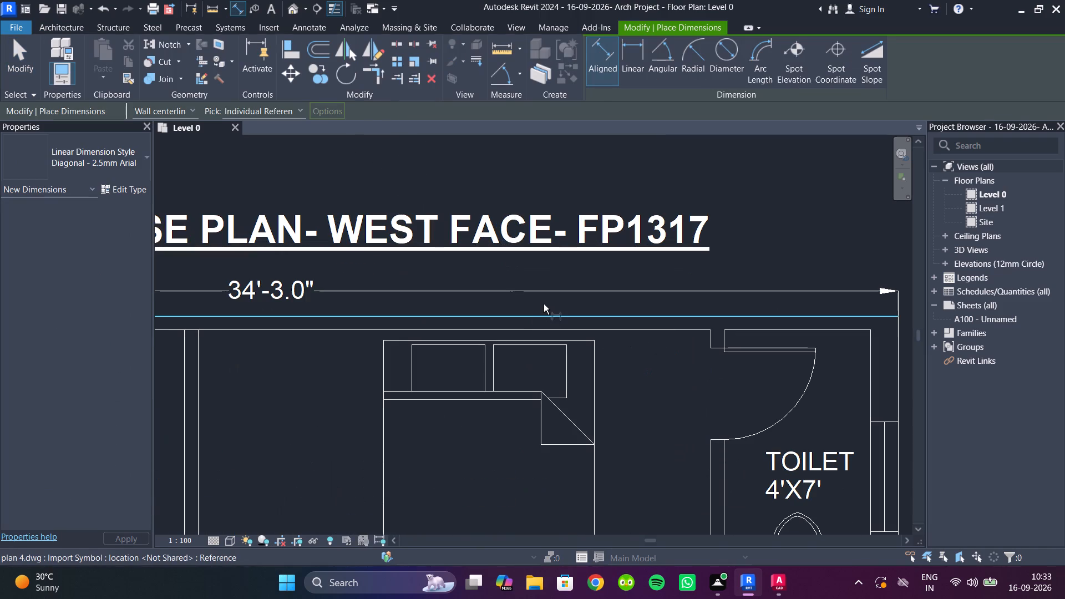
pyautogui.click(597, 317)
pyautogui.click(601, 327)
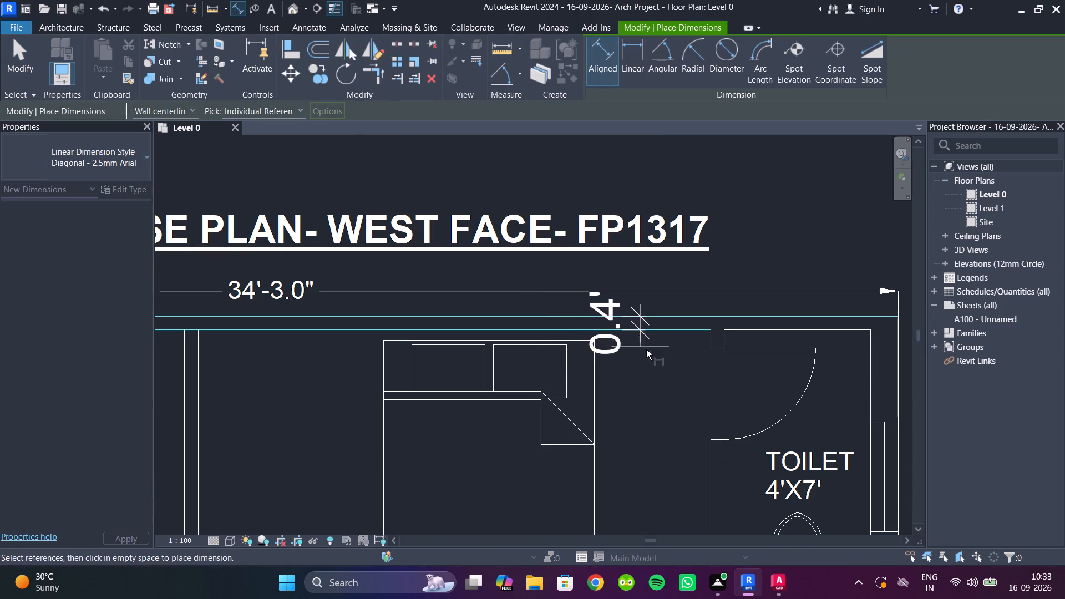
pyautogui.scroll(-4, 641, 353)
pyautogui.moveTo(641, 355); pyautogui.dragTo(519, 372, button='middle')
pyautogui.press('Escape')
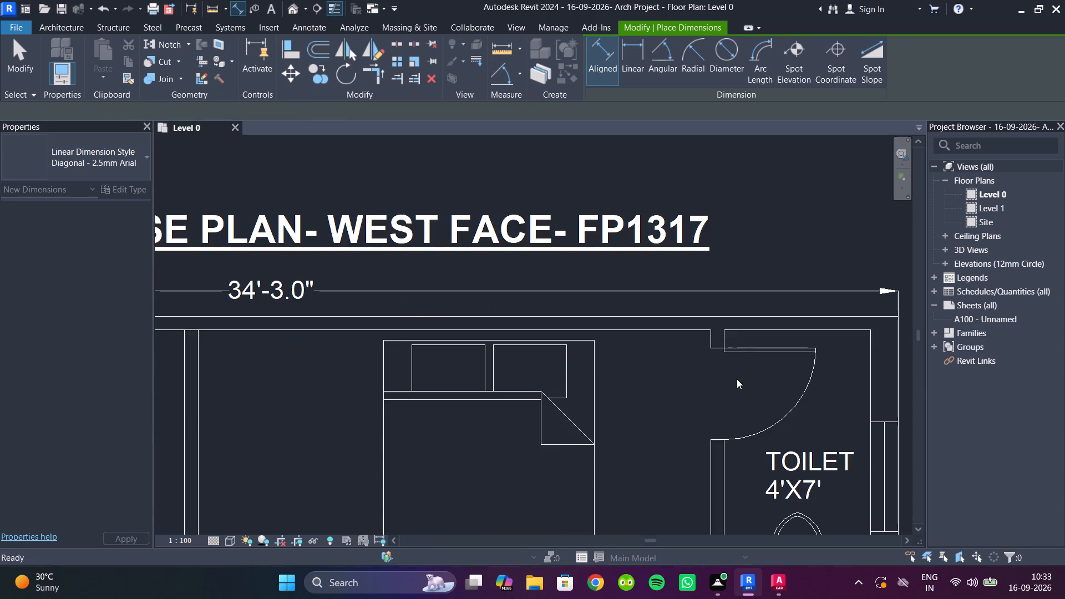
pyautogui.scroll(-9, 702, 369)
pyautogui.press('Escape')
pyautogui.scroll(-3, 441, 362)
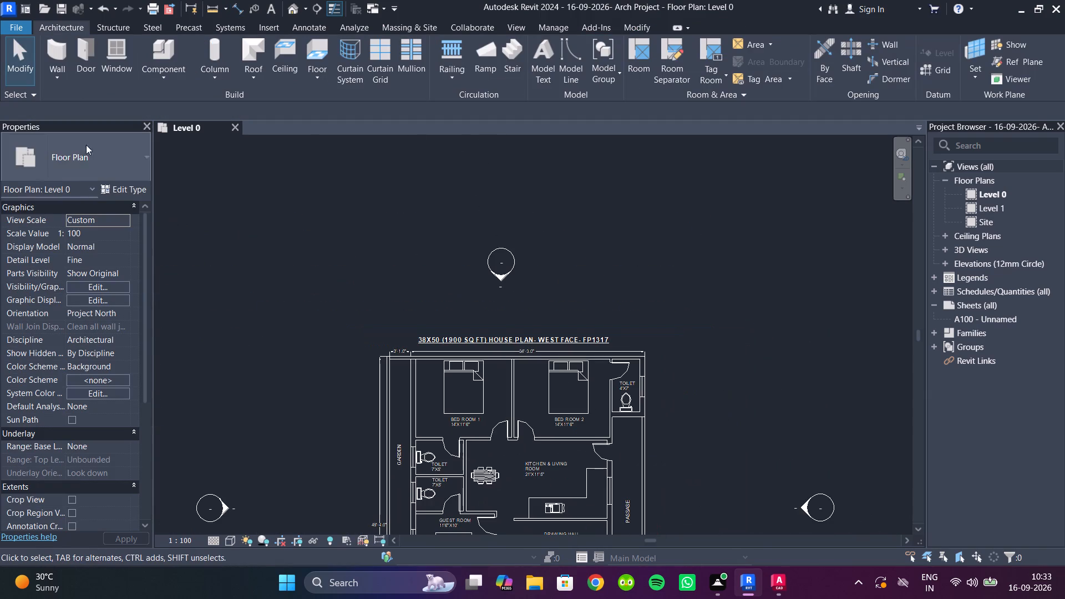
# Restart the architectural wall and duplicate the INNER WALL-4.5" type under the name OUTER WALL-9".
pyautogui.click(62, 72)
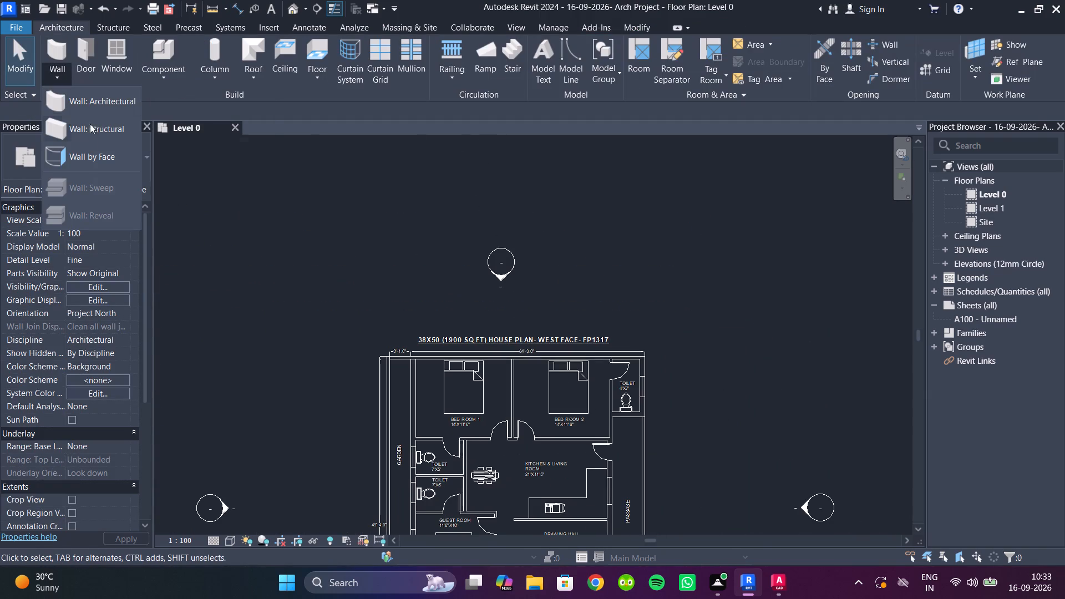
pyautogui.click(88, 103)
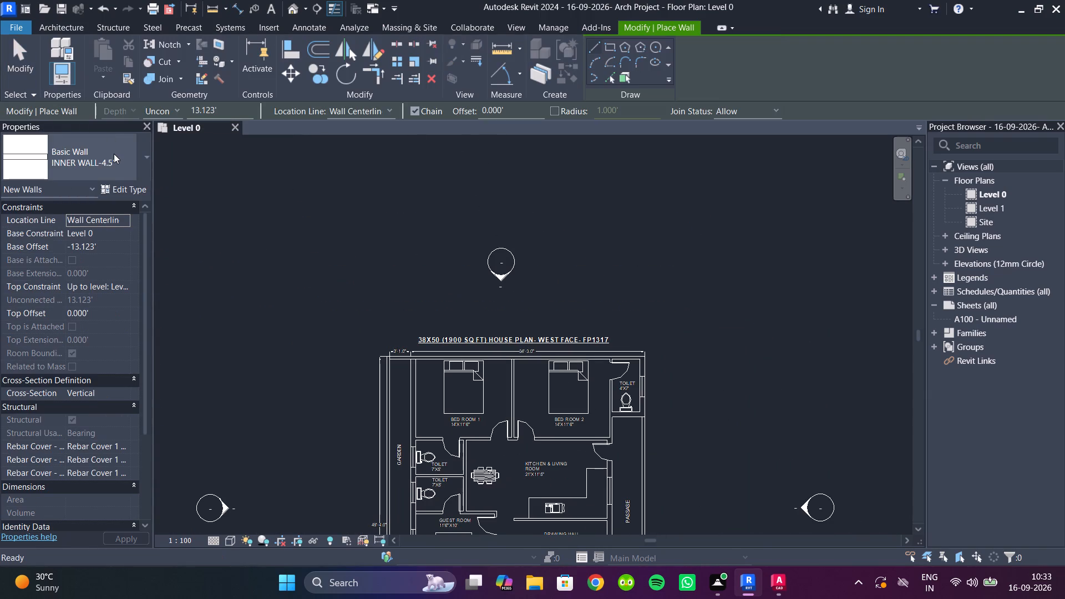
pyautogui.click(114, 164)
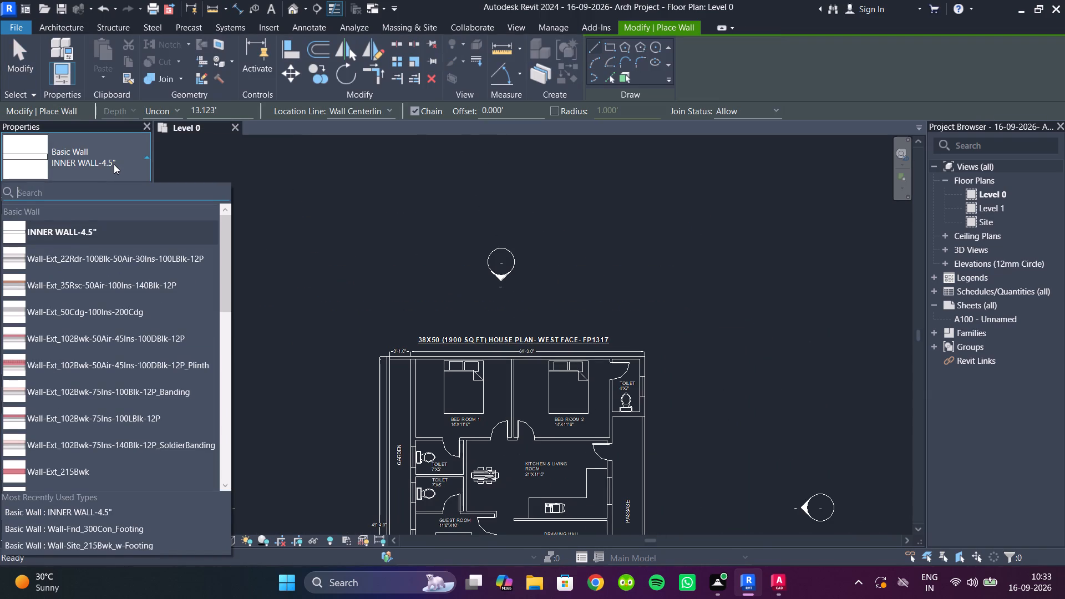
pyautogui.doubleClick(114, 164)
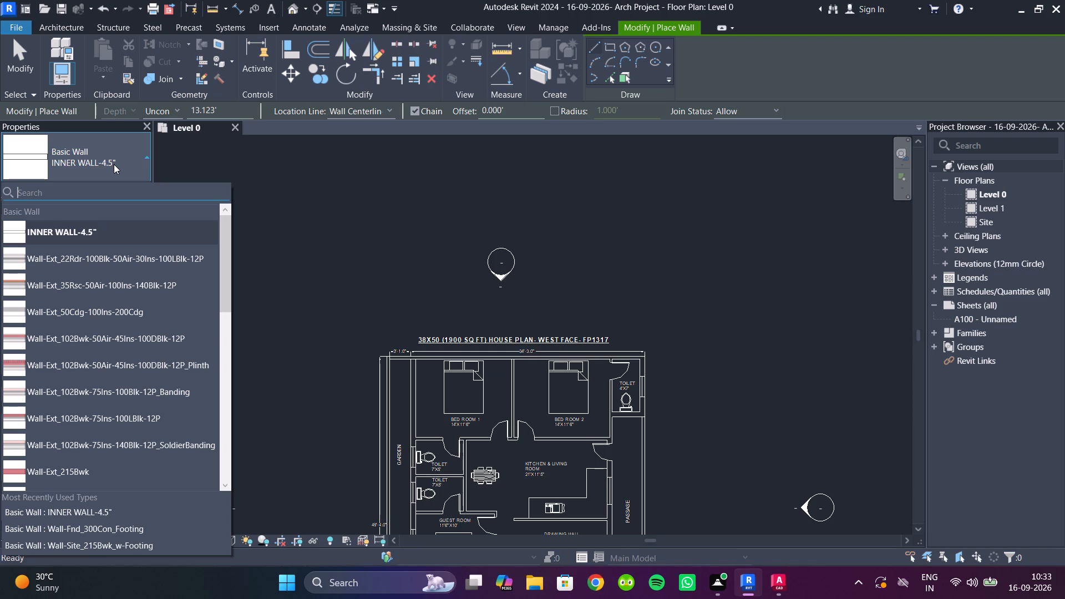
pyautogui.tripleClick(114, 164)
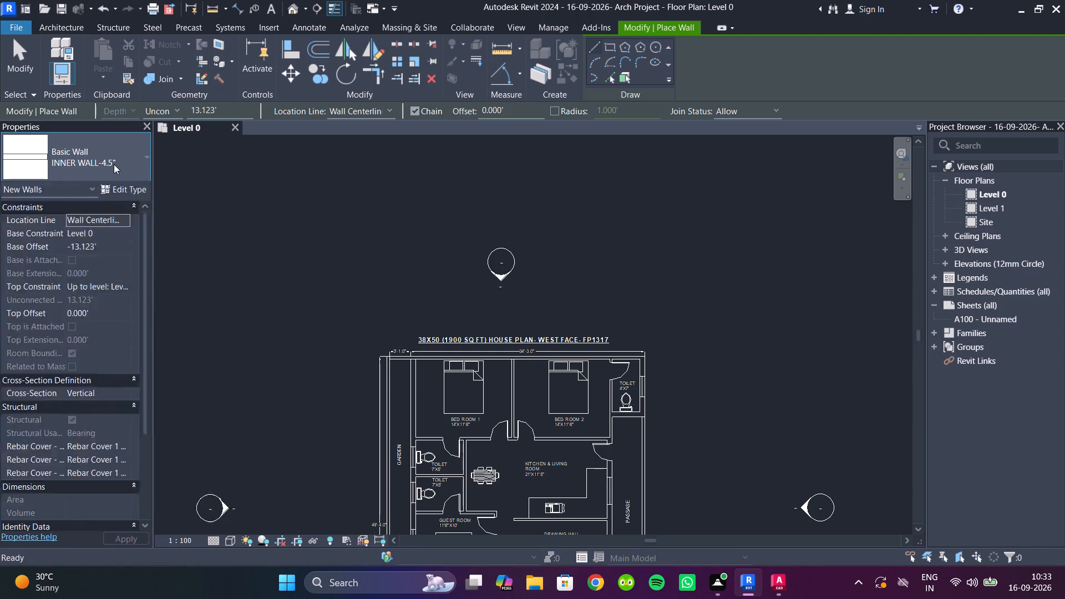
pyautogui.click(129, 168)
pyautogui.click(128, 185)
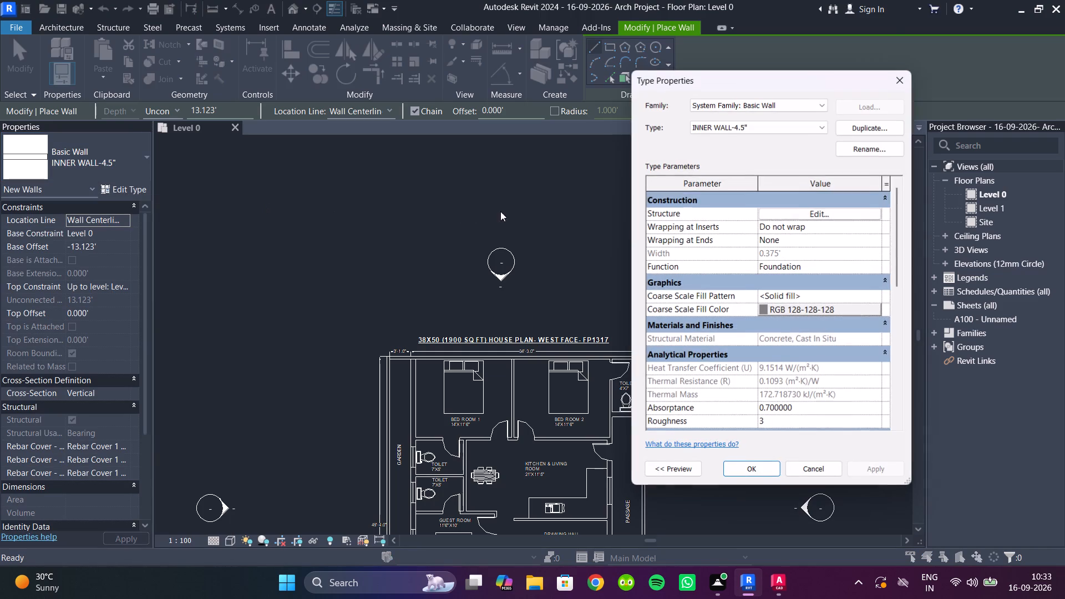
pyautogui.click(861, 120)
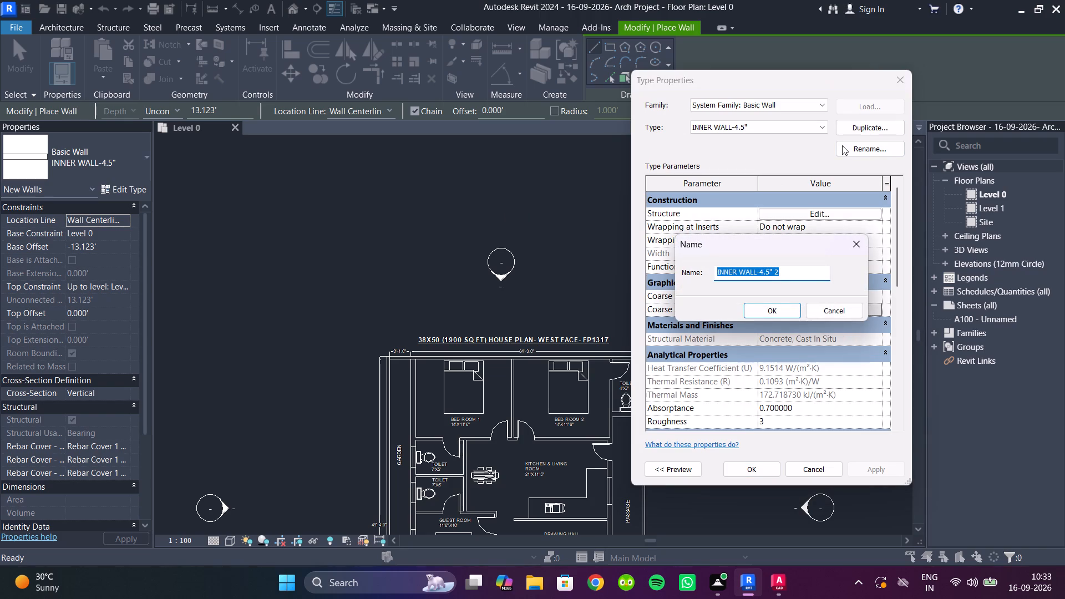
pyautogui.write('OUTER')
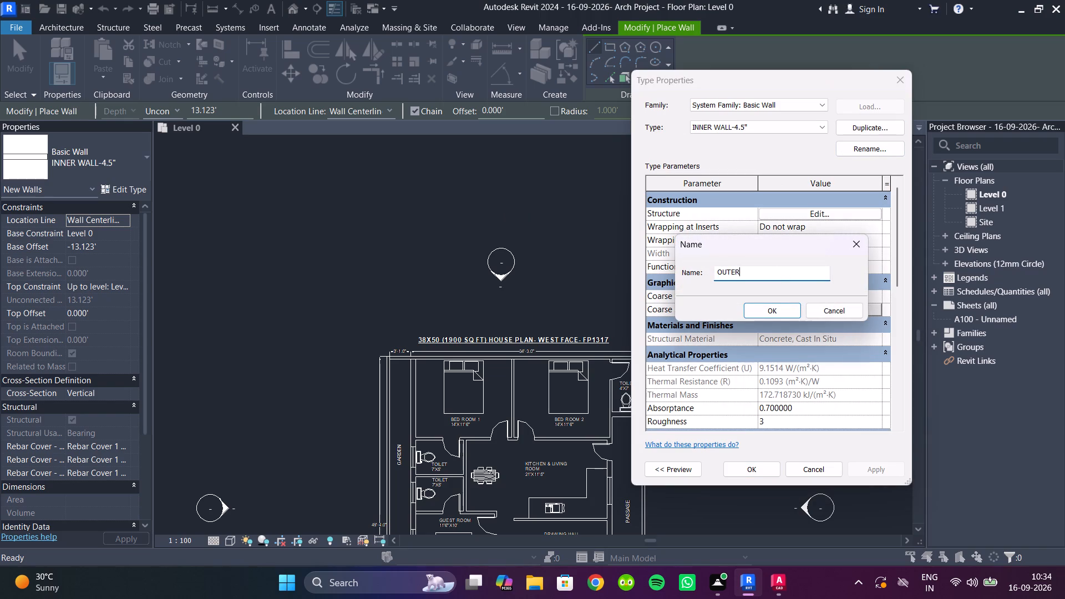
pyautogui.press('BackSpace')
pyautogui.press('BackSpace')
pyautogui.write('TER')
pyautogui.press('space')
pyautogui.press('BackSpace')
pyautogui.press('BackSpace')
pyautogui.press('BackSpace')
pyautogui.press('BackSpace')
pyautogui.write('ER WALL')
pyautogui.press('-')
pyautogui.press('9')
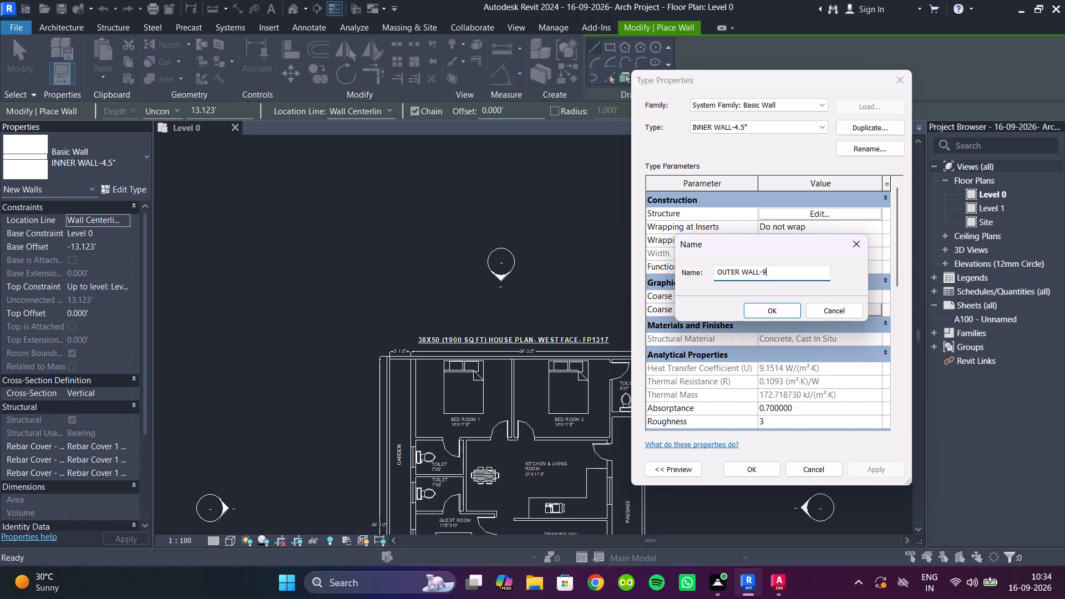
pyautogui.hotkey('shift', '"')
pyautogui.click(773, 306)
# Set the structure layer's thickness to 9" in the OUTER WALL-9" assembly, then apply and accept the type properties.
pyautogui.click(811, 214)
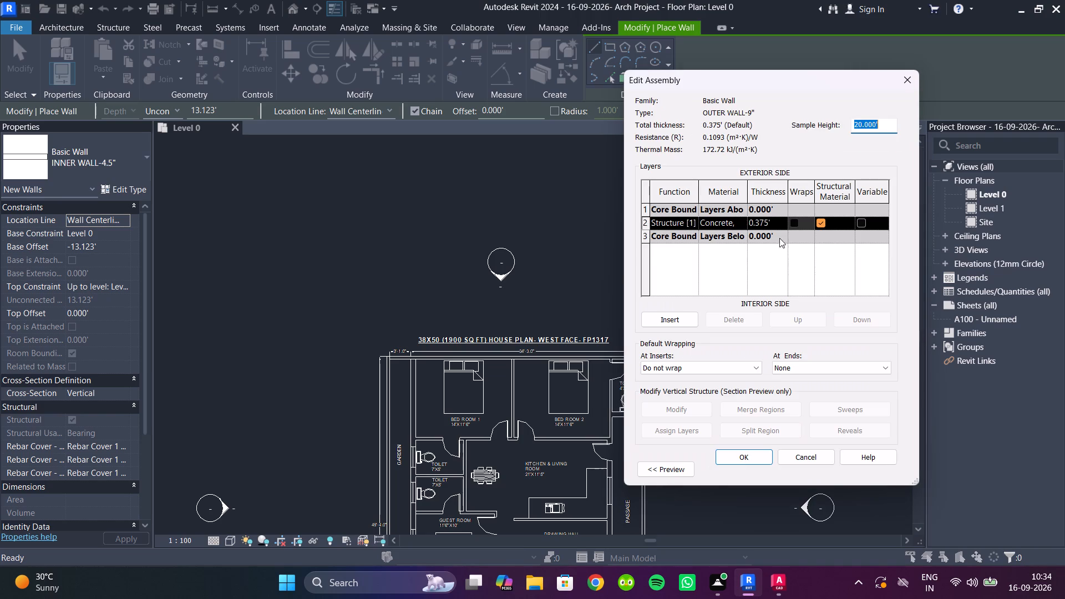
pyautogui.click(778, 224)
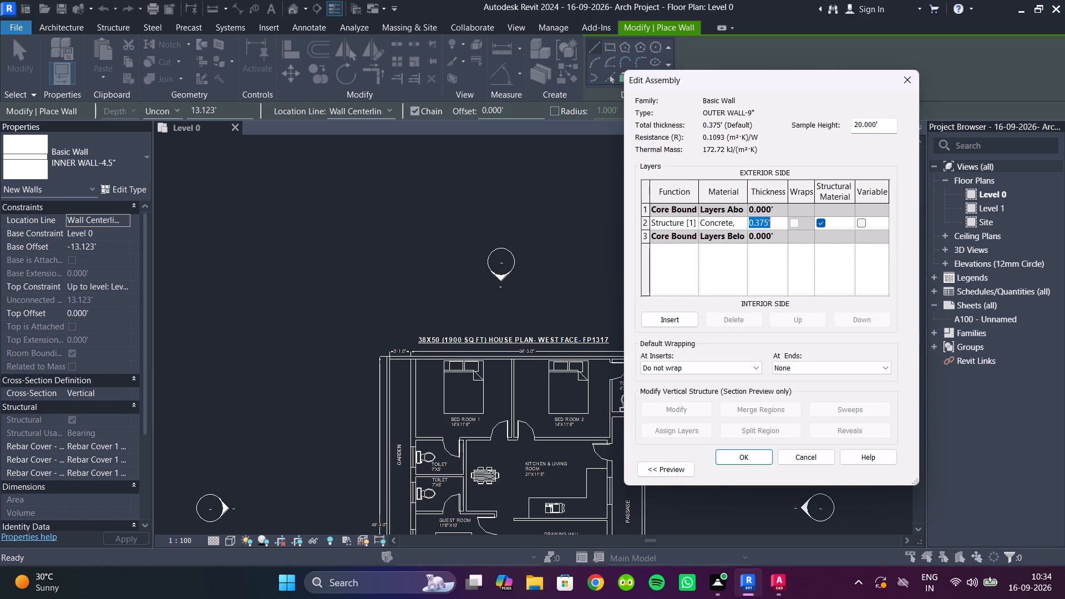
pyautogui.write('9"')
pyautogui.click(825, 343)
pyautogui.click(875, 343)
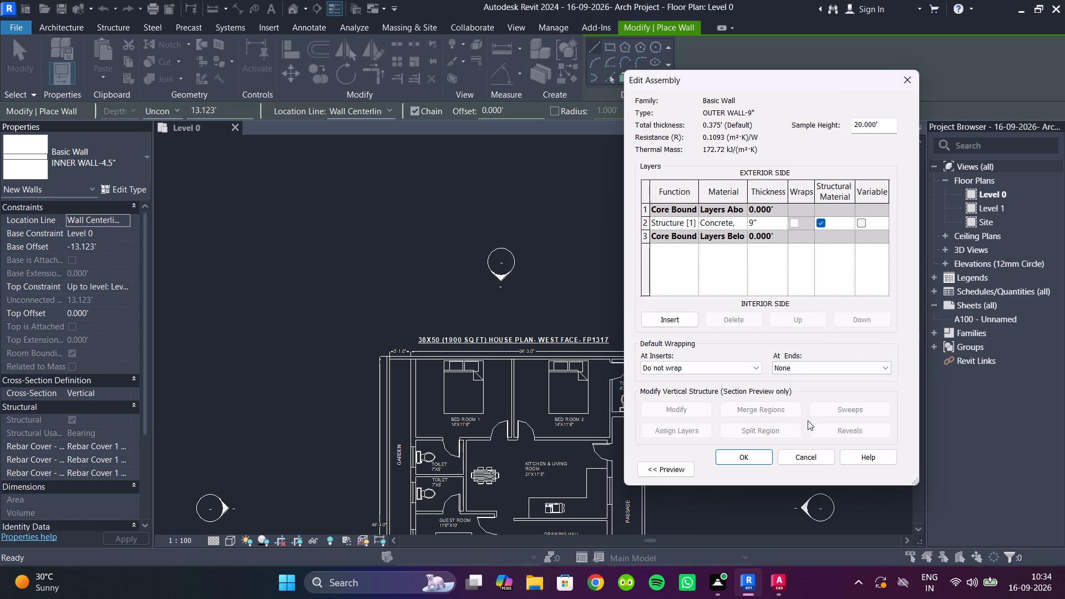
pyautogui.click(747, 456)
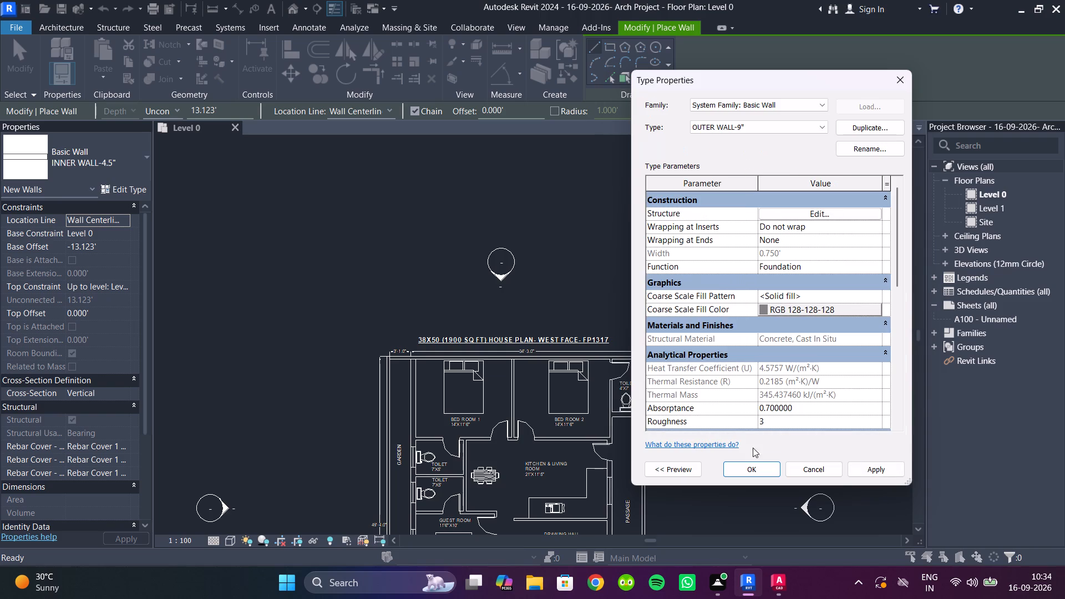
pyautogui.click(870, 471)
pyautogui.click(729, 470)
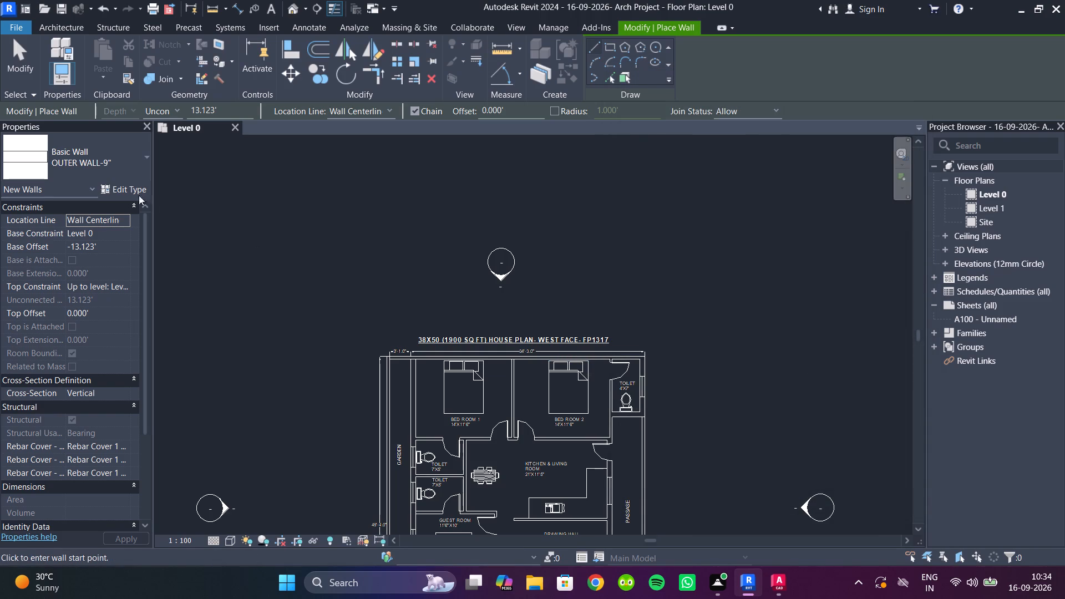
# Choose the INNER WALL-4.5" type for the new walls.
pyautogui.click(116, 166)
pyautogui.scroll(5, 129, 270)
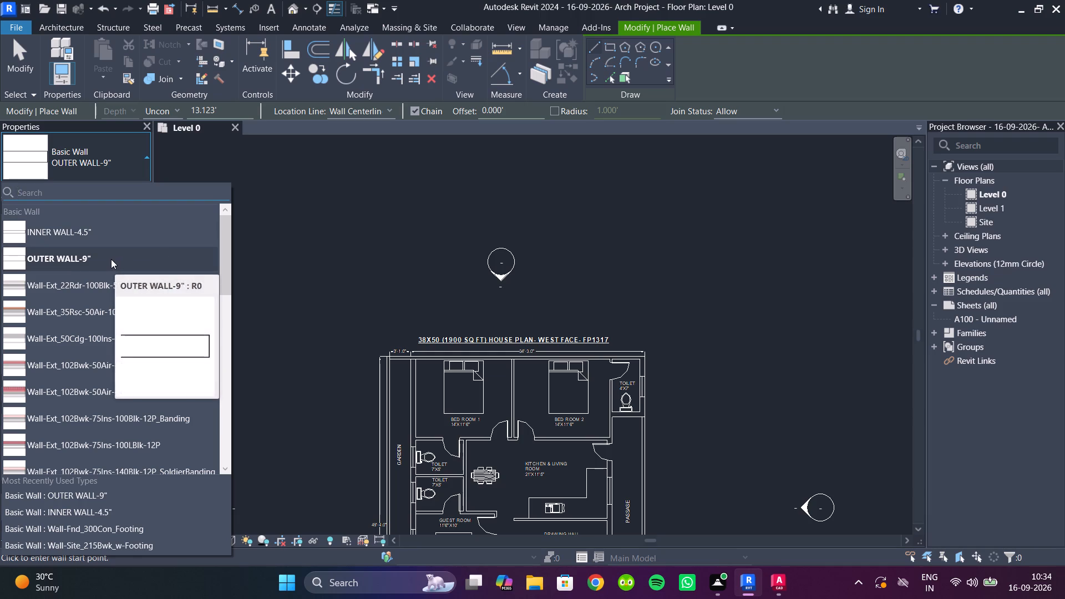
pyautogui.click(94, 235)
# Examine the ground floor plan's overall layout and the outer wall corner at the top of the Garden strip.
pyautogui.scroll(2, 379, 377)
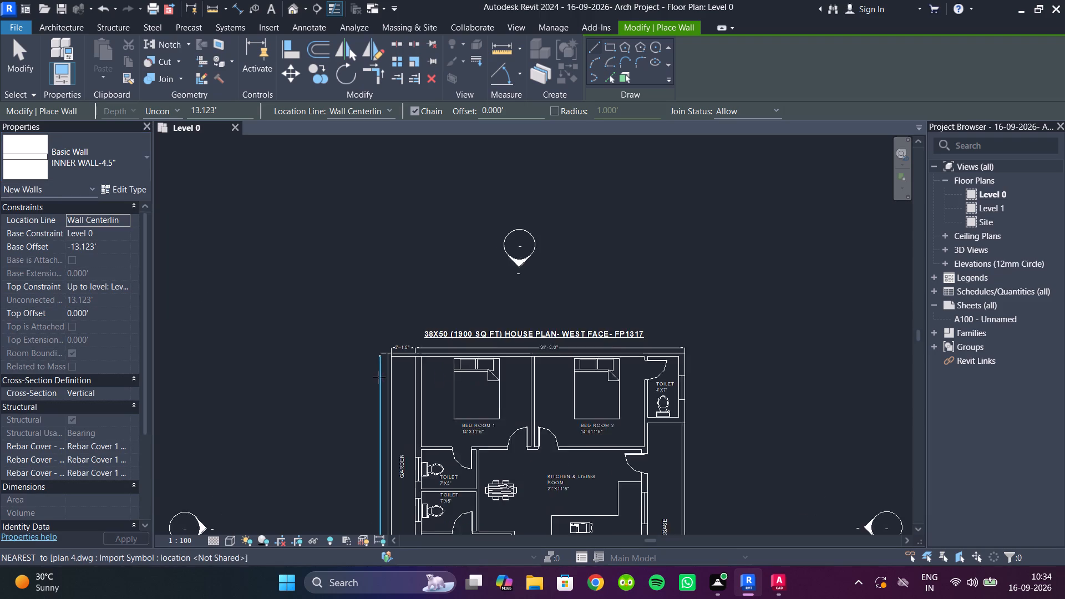
pyautogui.scroll(7, 379, 377)
pyautogui.scroll(-8, 423, 359)
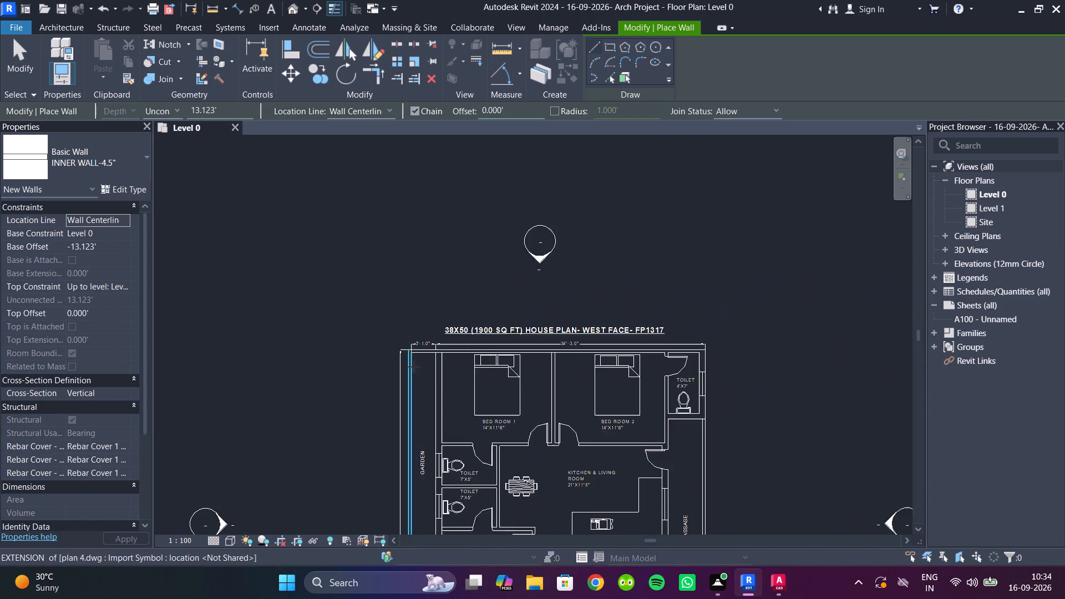
pyautogui.scroll(-1, 414, 367)
pyautogui.moveTo(410, 365); pyautogui.dragTo(323, 200, button='middle')
pyautogui.scroll(-2, 360, 332)
pyautogui.moveTo(360, 333); pyautogui.dragTo(369, 296, button='middle')
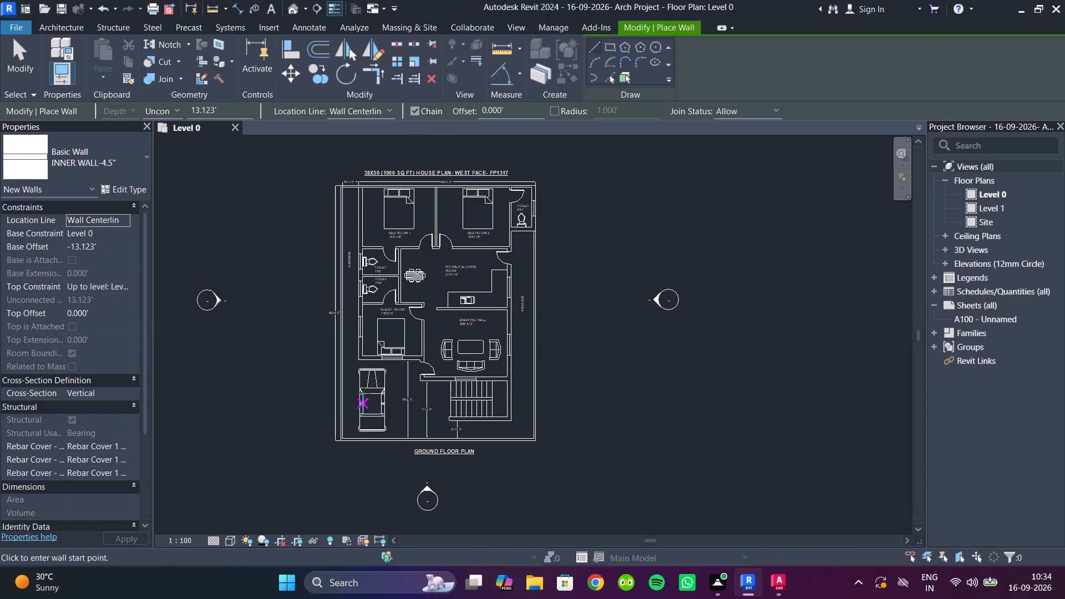
pyautogui.scroll(5, 518, 449)
pyautogui.scroll(-4, 446, 341)
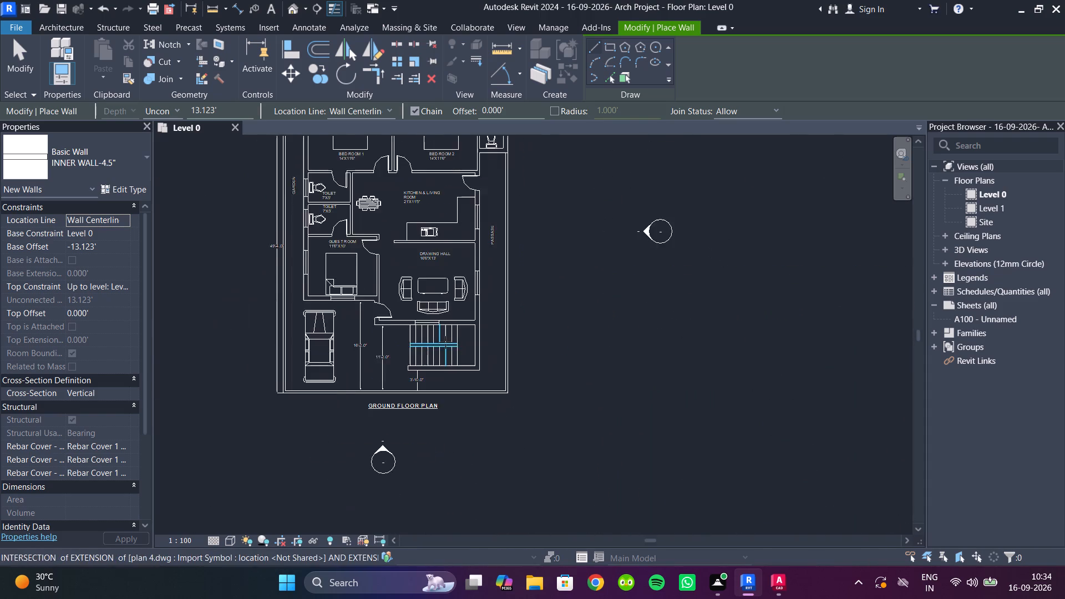
pyautogui.moveTo(445, 342); pyautogui.dragTo(482, 505, button='middle')
pyautogui.scroll(4, 504, 262)
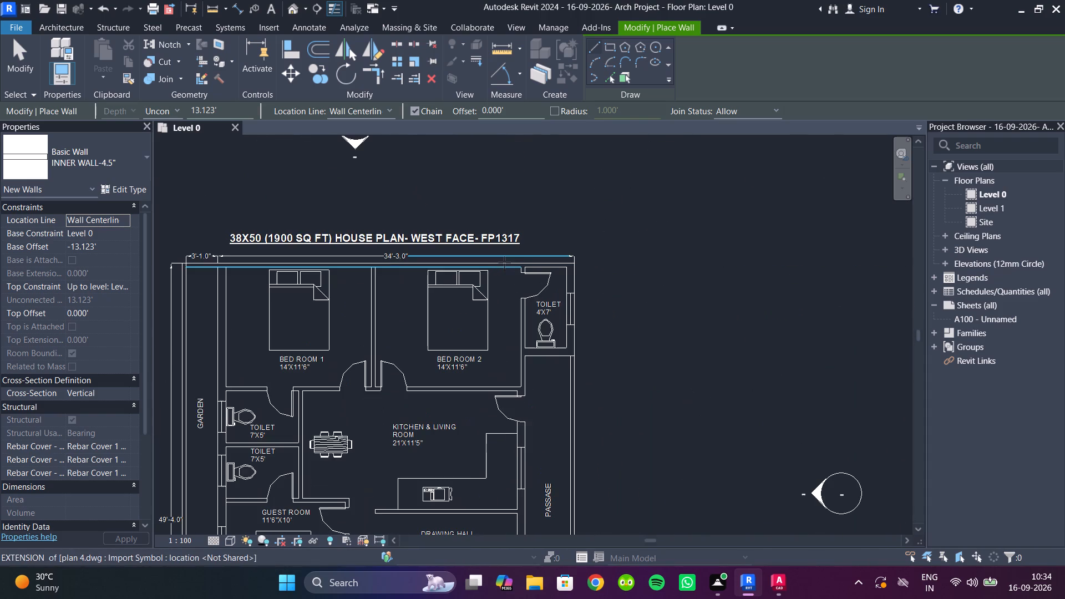
pyautogui.scroll(2, 194, 284)
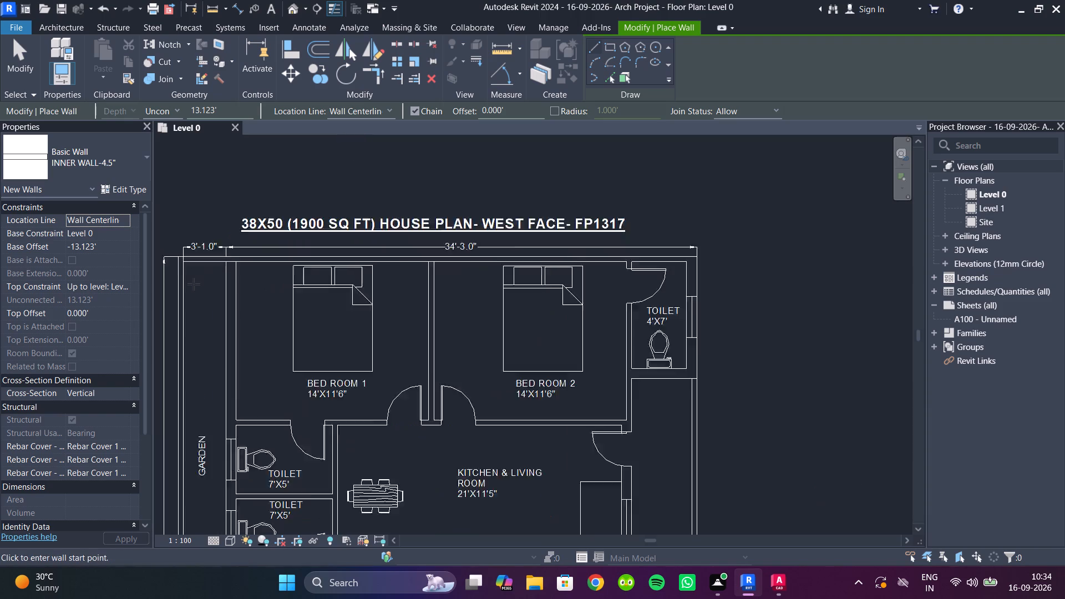
pyautogui.scroll(3, 194, 284)
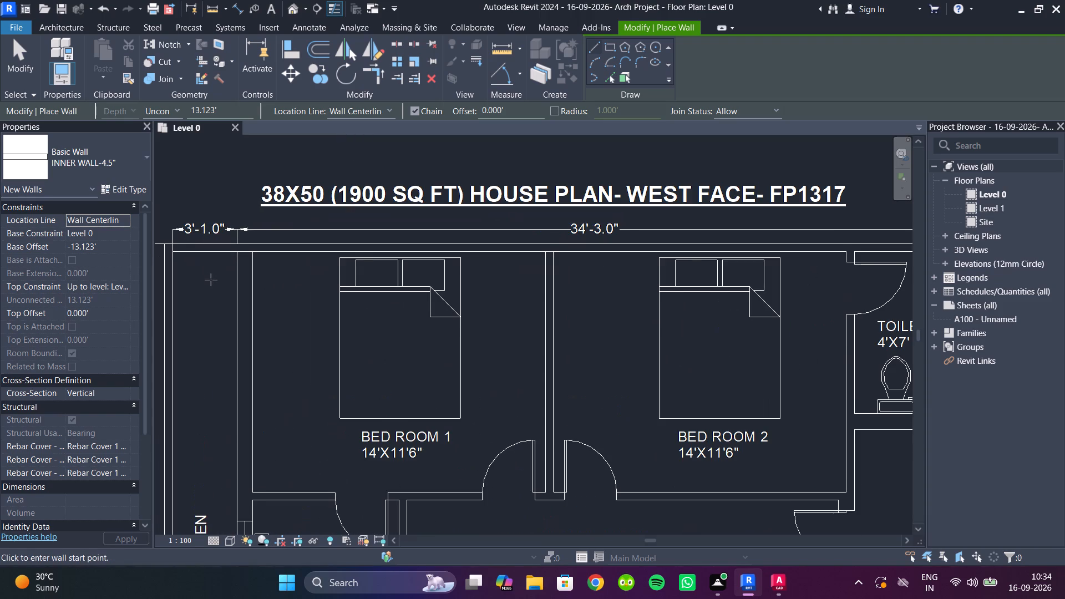
pyautogui.scroll(-1, 211, 280)
pyautogui.moveTo(211, 280); pyautogui.dragTo(241, 348, button='middle')
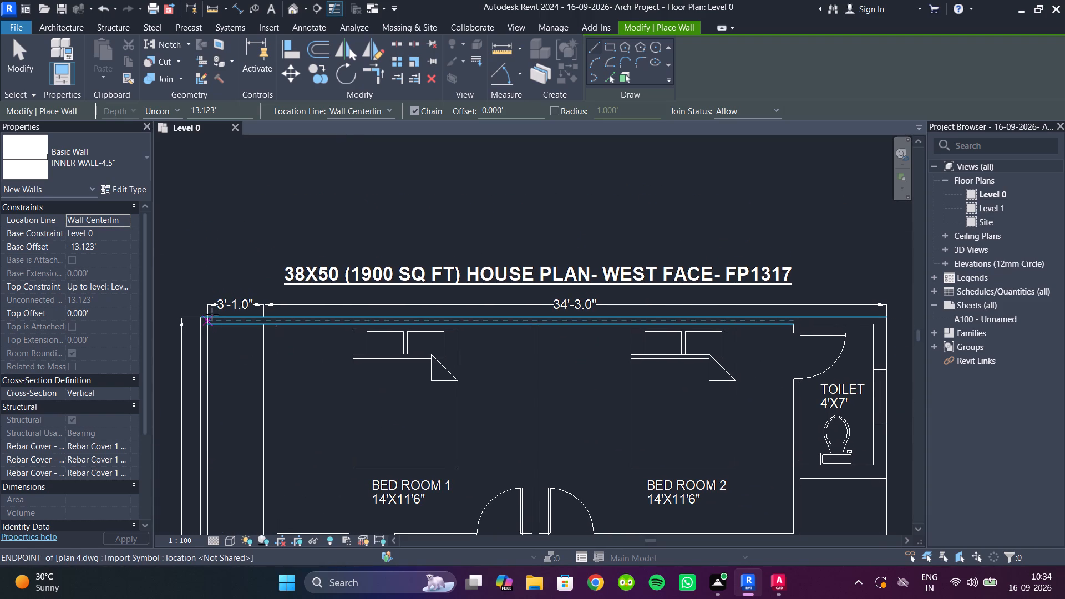
pyautogui.scroll(11, 212, 314)
pyautogui.scroll(-5, 212, 314)
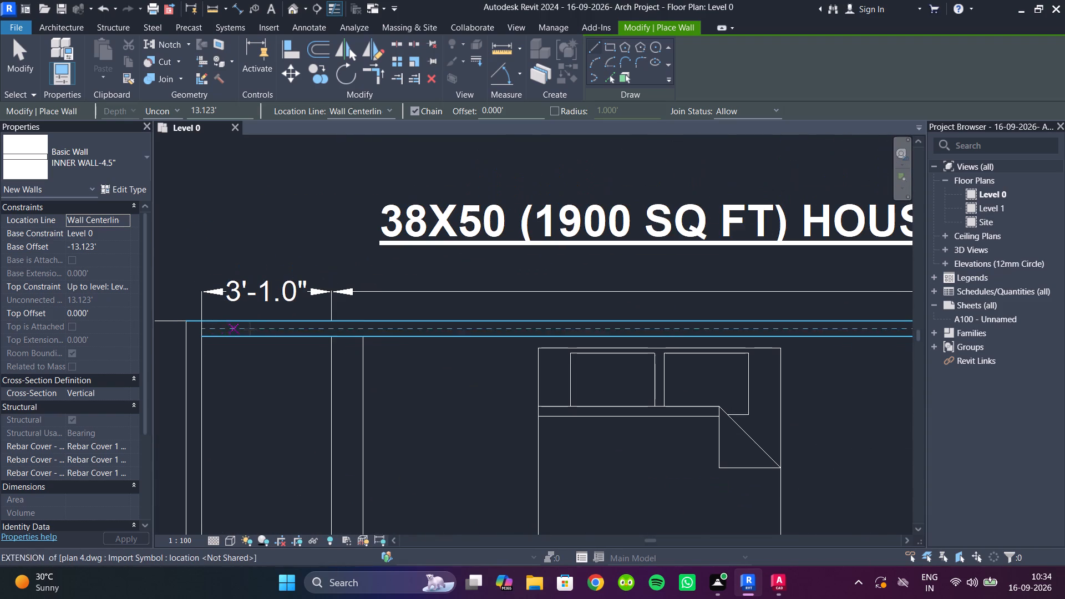
pyautogui.scroll(-5, 342, 362)
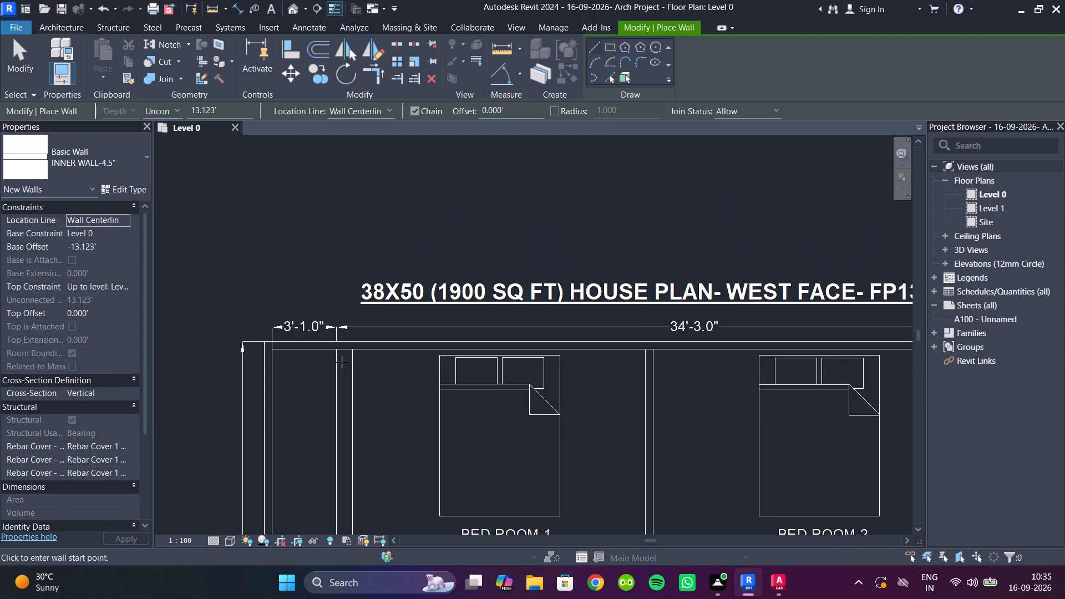
pyautogui.scroll(-1, 342, 362)
pyautogui.scroll(10, 290, 353)
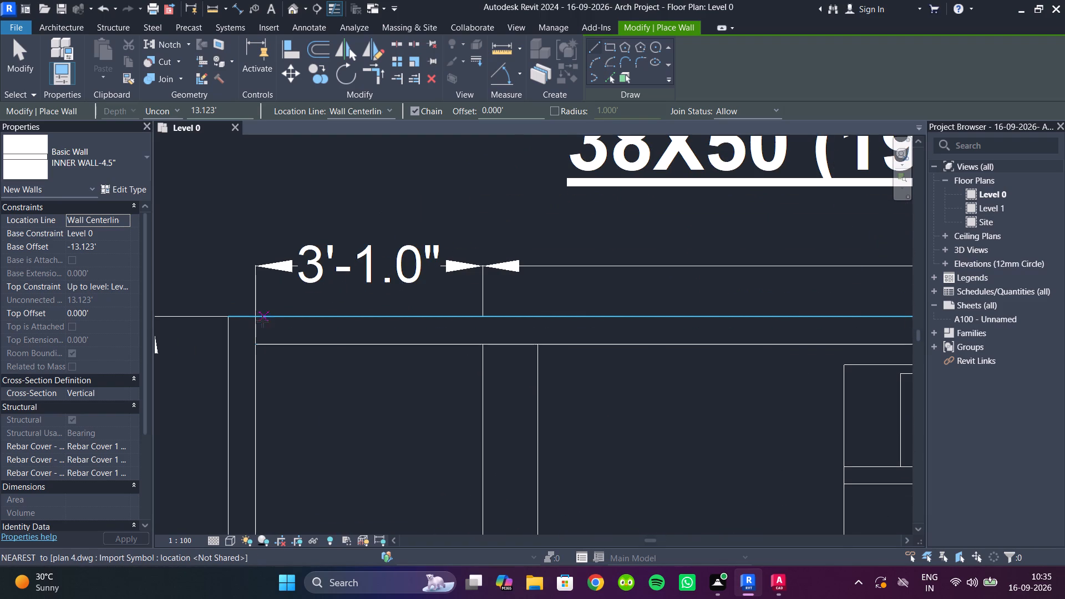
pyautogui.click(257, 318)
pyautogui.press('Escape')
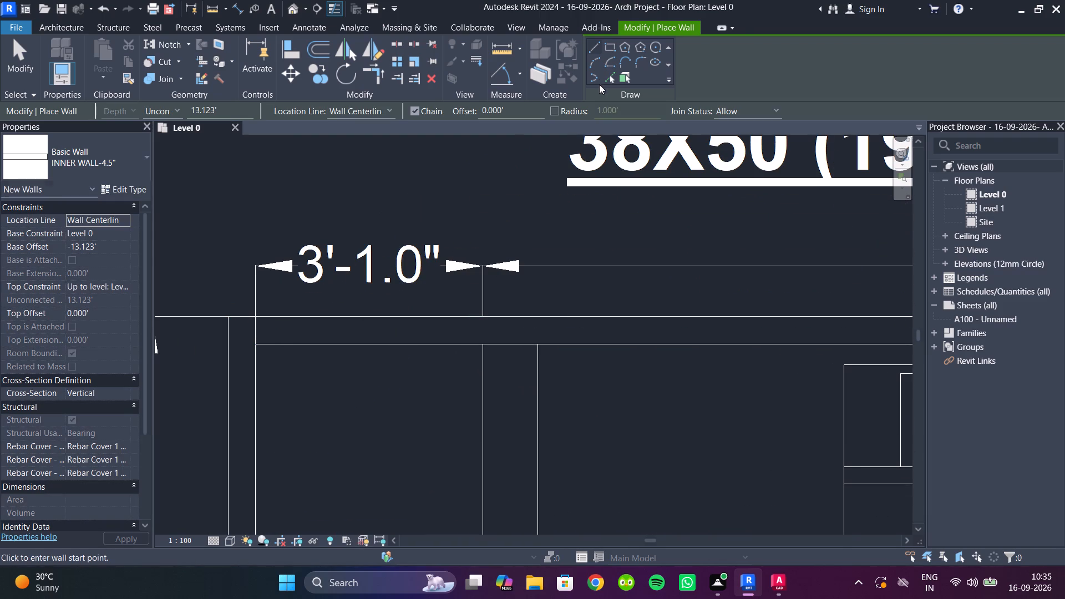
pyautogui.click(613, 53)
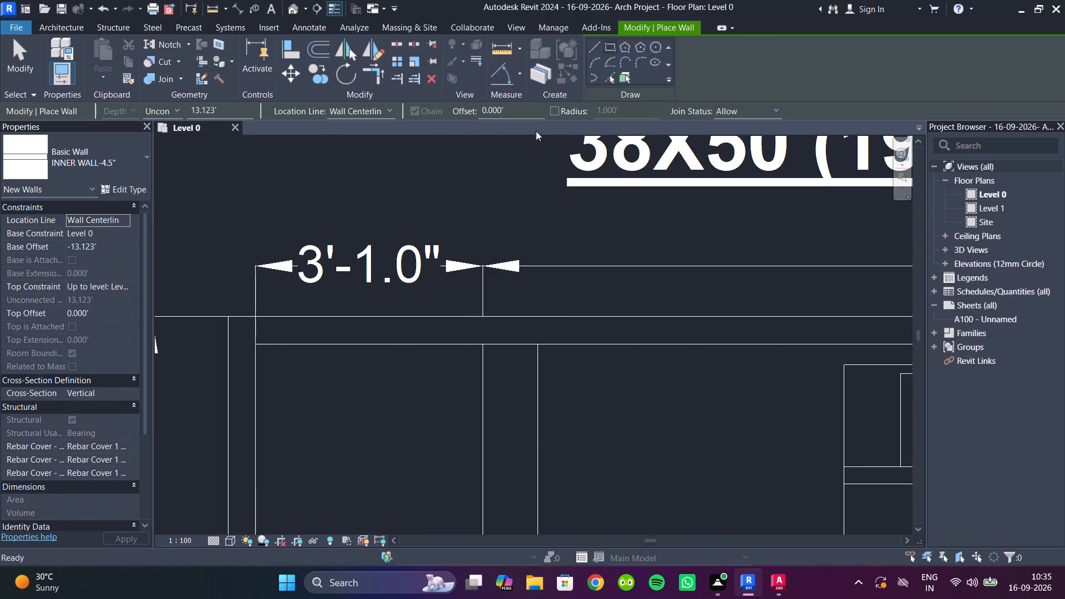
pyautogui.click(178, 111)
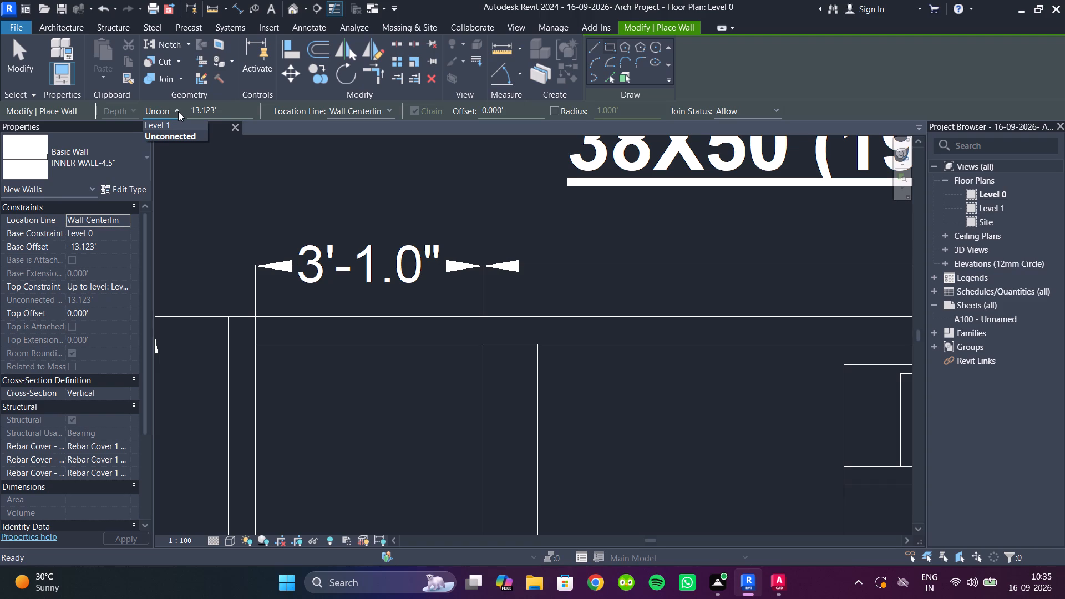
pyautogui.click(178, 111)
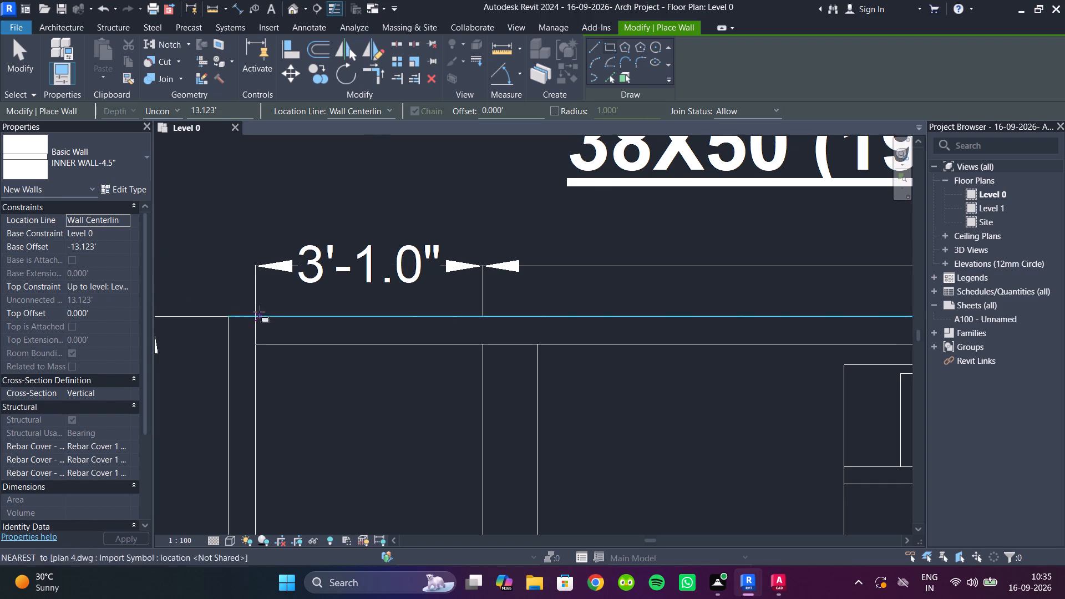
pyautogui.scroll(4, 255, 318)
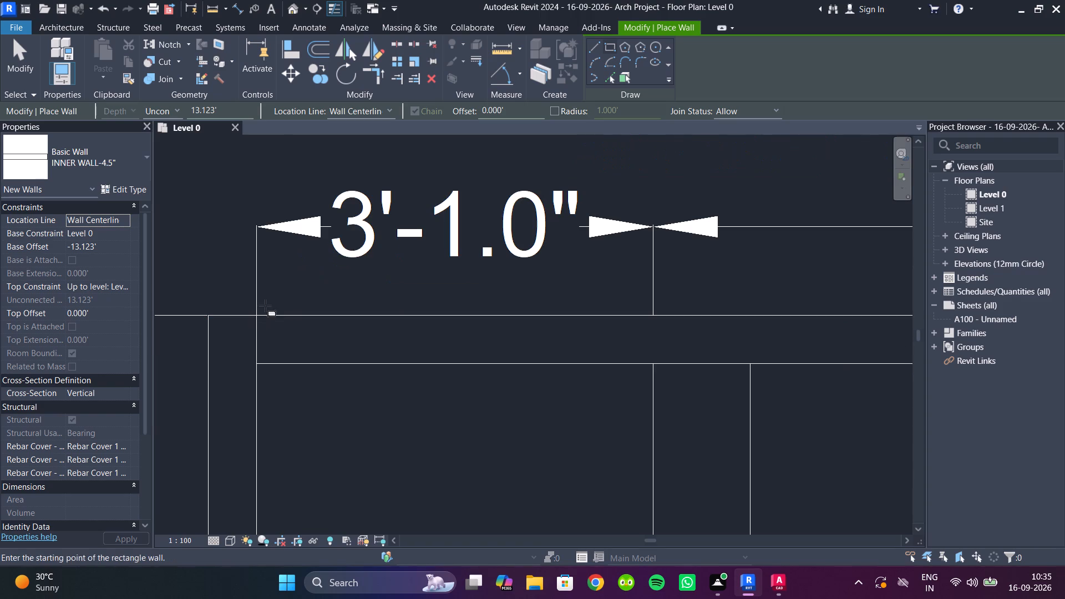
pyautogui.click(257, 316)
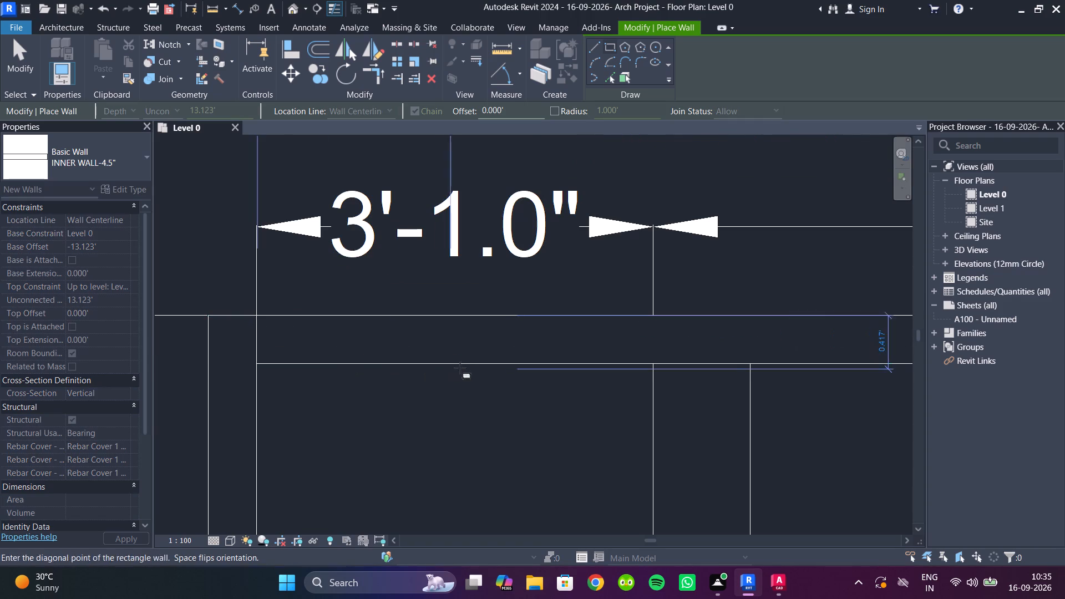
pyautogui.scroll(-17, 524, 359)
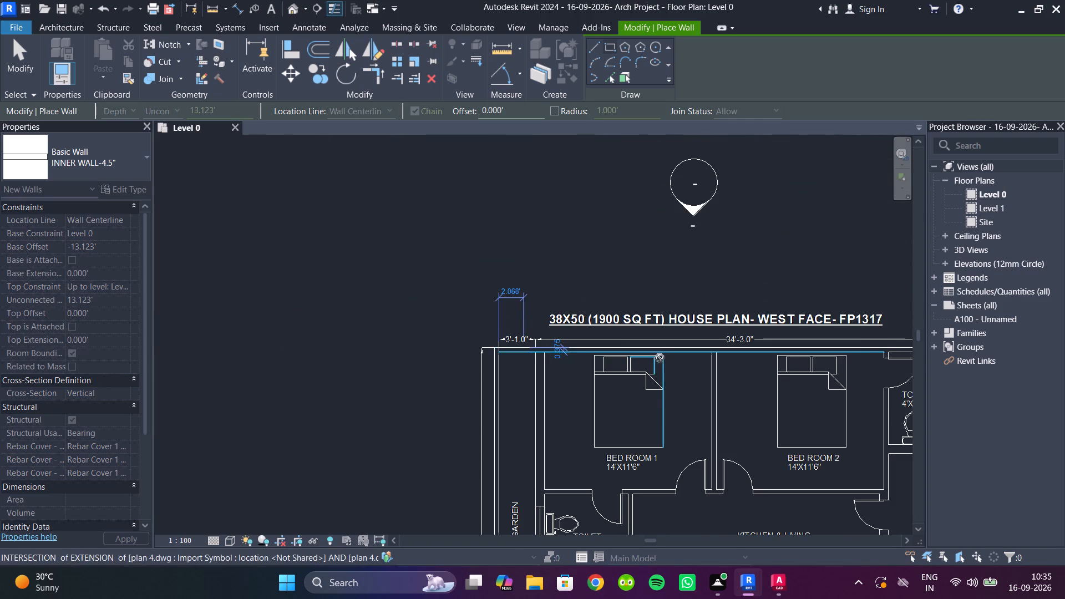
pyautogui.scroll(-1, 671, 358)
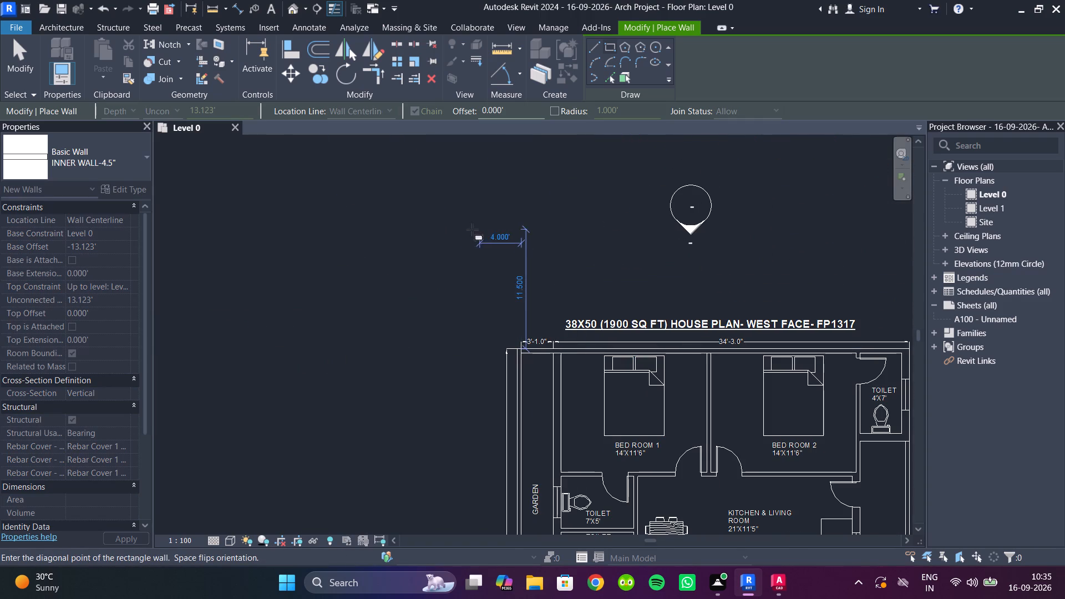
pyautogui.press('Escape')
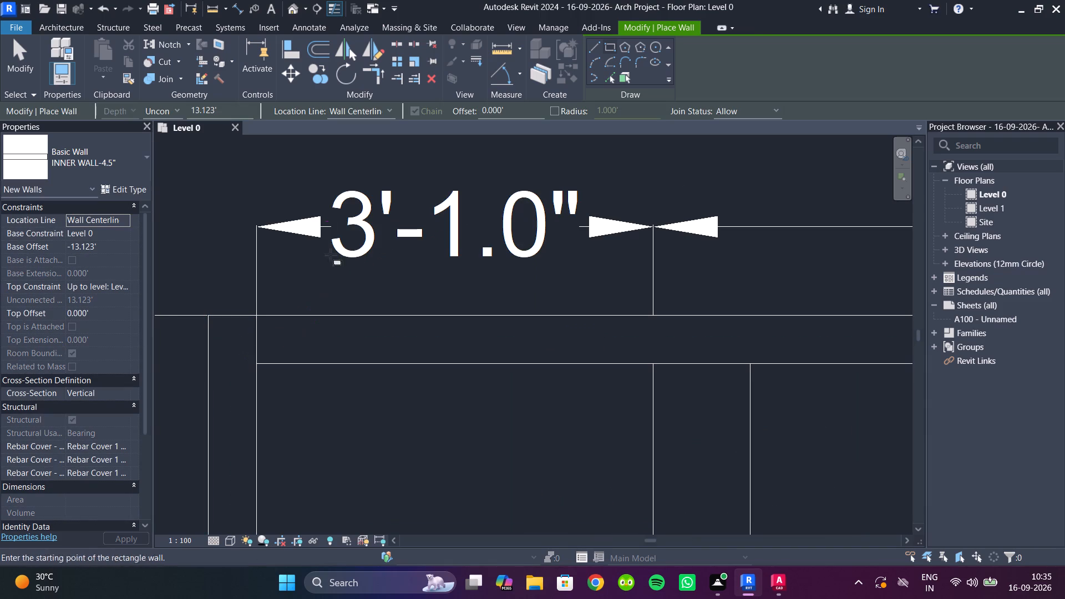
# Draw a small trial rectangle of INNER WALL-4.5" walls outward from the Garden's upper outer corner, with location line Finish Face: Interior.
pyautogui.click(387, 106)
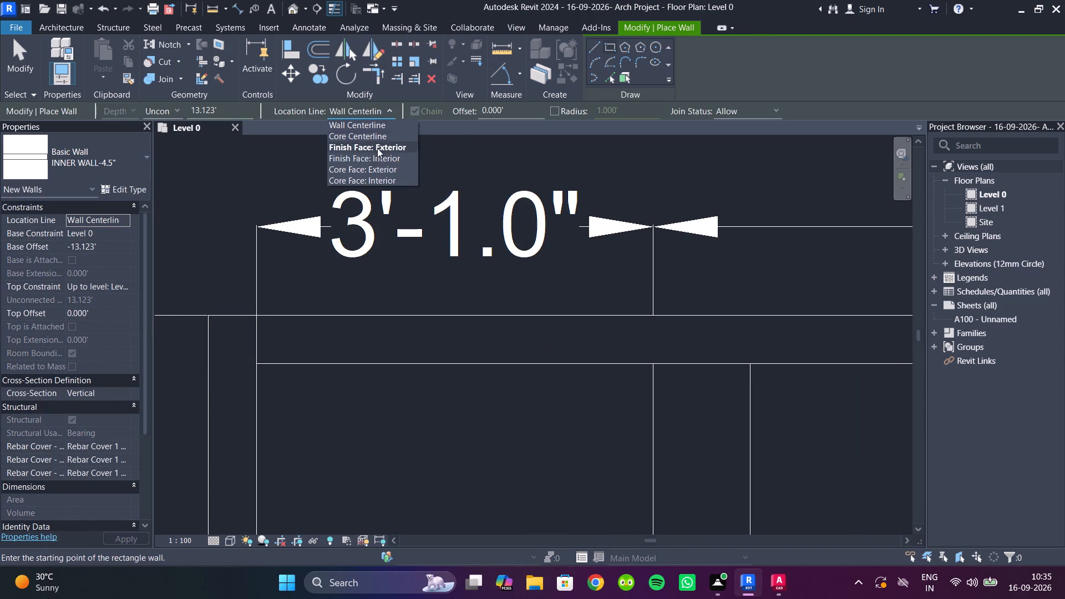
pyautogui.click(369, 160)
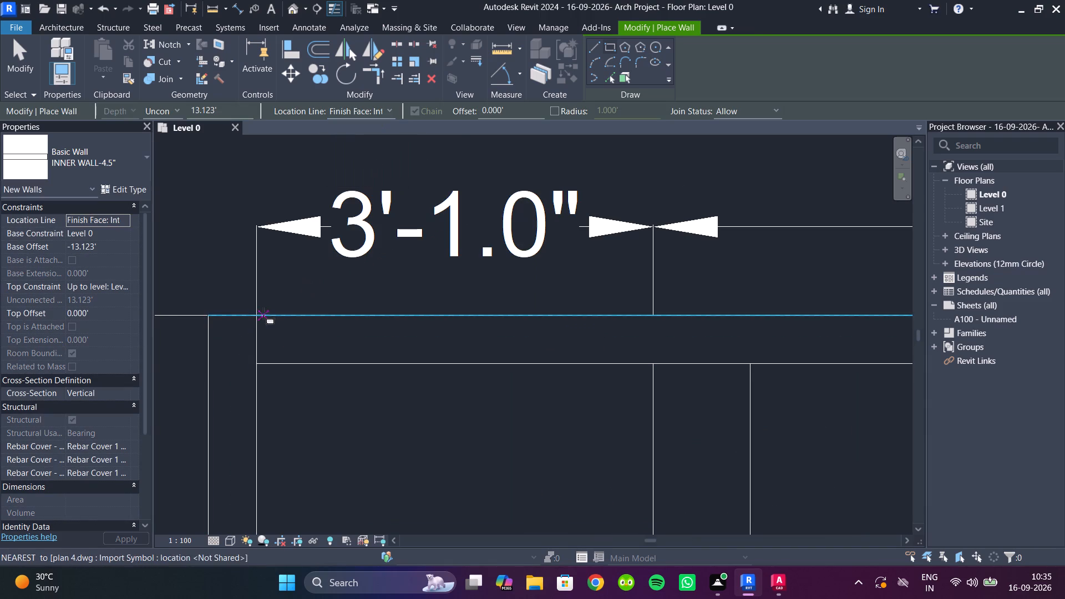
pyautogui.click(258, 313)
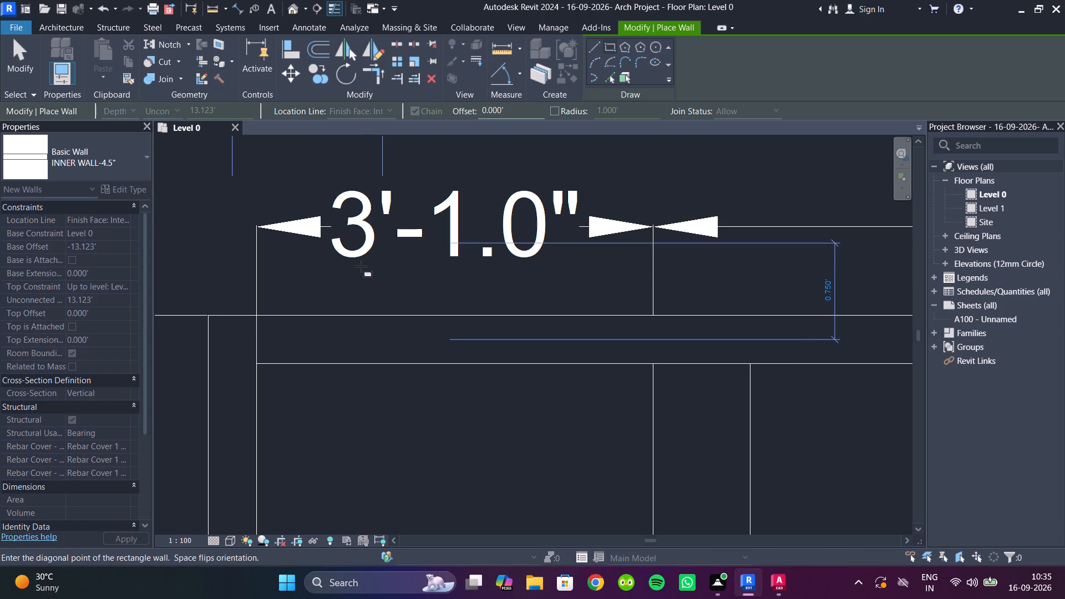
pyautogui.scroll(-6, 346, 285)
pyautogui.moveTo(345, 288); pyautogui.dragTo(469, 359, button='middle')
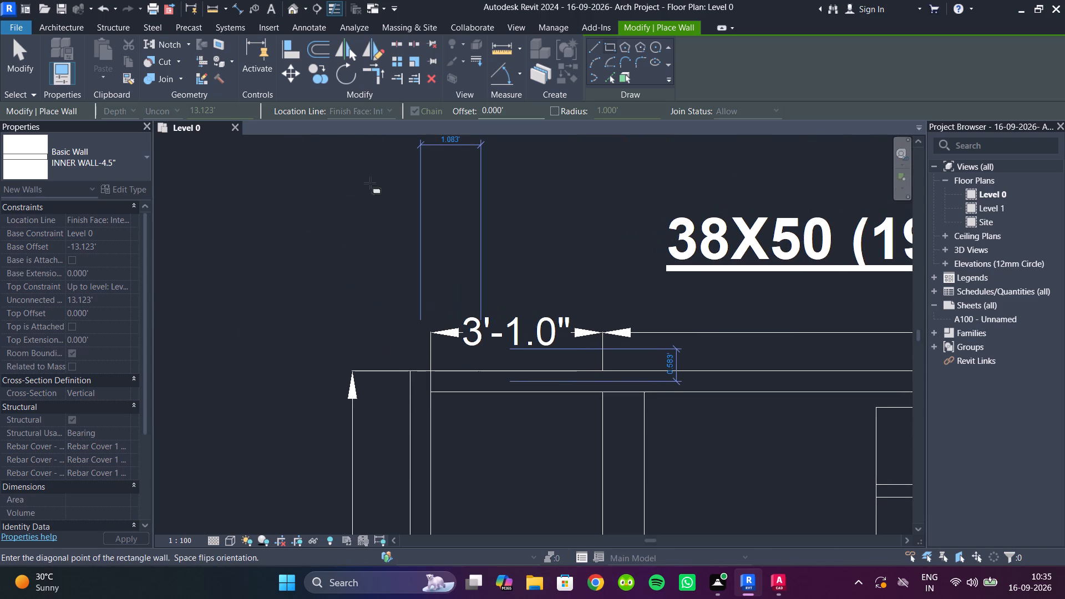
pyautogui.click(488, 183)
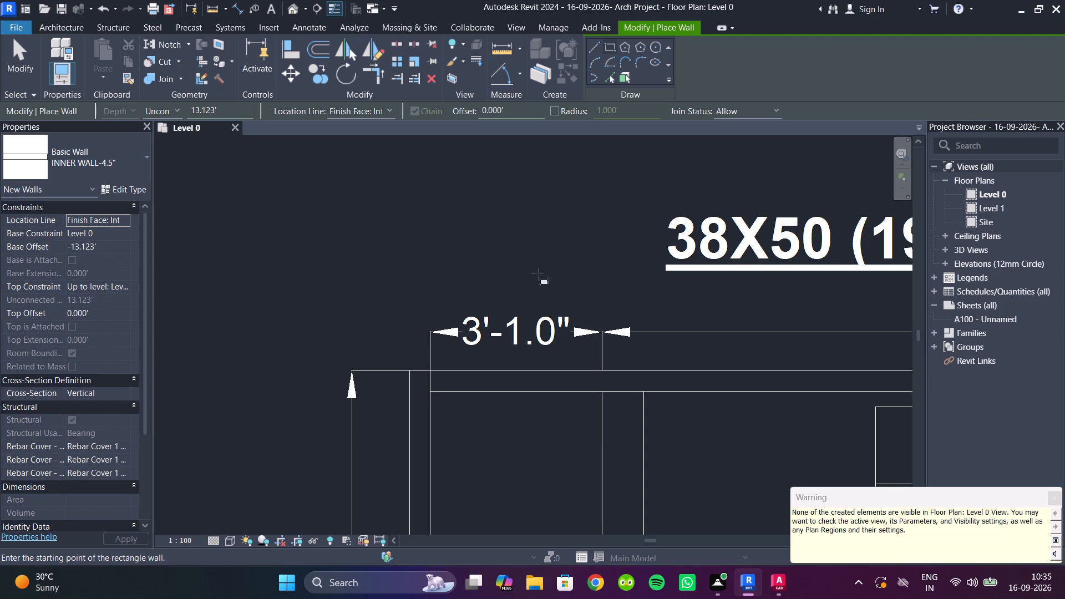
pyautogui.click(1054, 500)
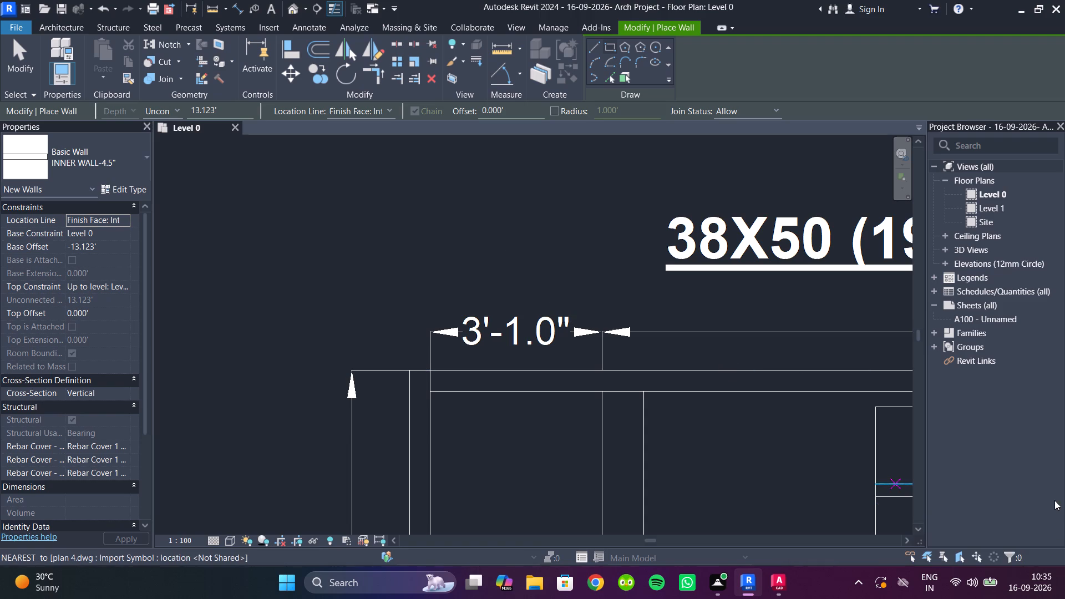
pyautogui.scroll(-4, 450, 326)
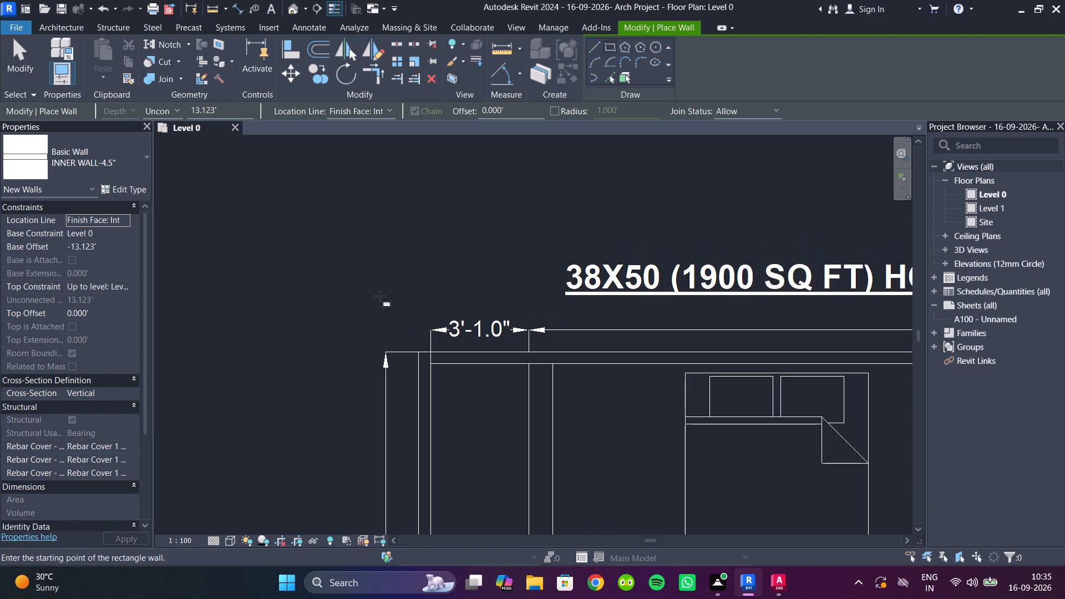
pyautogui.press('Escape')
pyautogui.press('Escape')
# Open the default 3D view and examine the trial walls' position and height relative to the plan drawing.
pyautogui.click(290, 9)
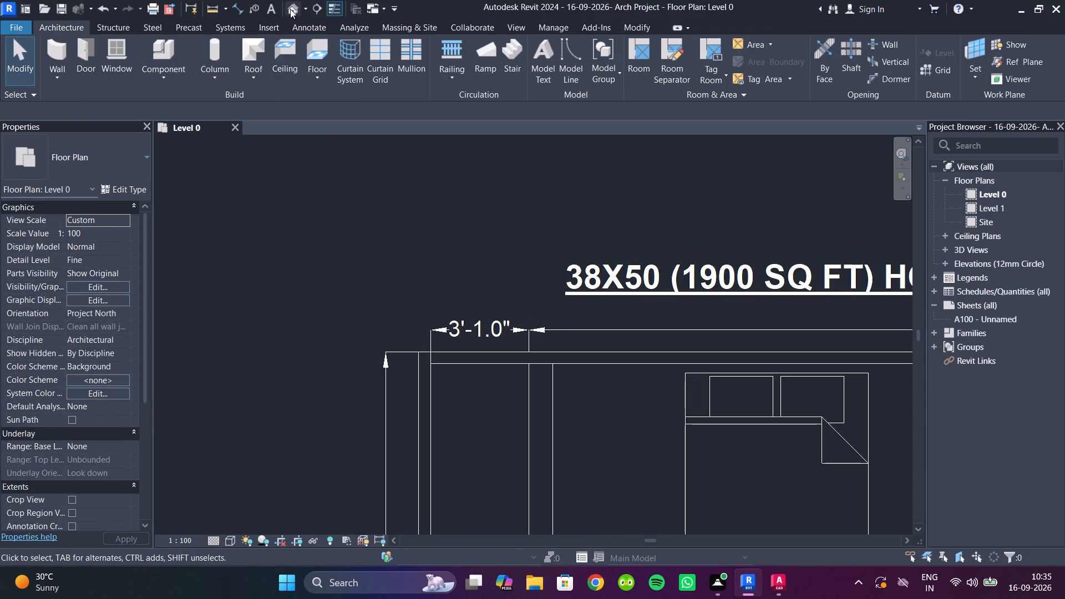
pyautogui.scroll(5, 710, 458)
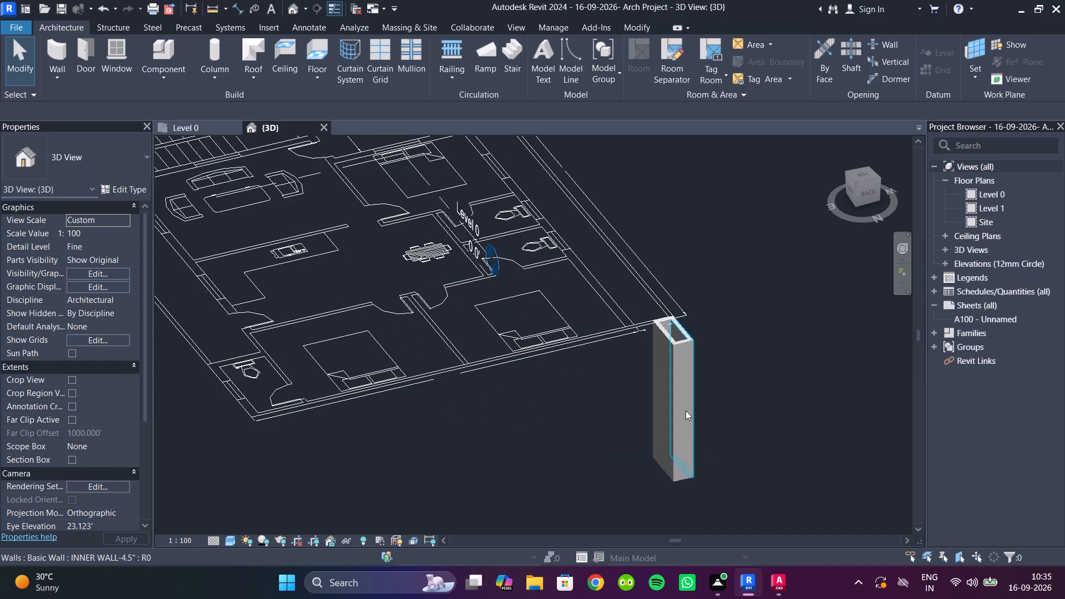
pyautogui.scroll(-4, 679, 398)
pyautogui.keyDown('shift'); pyautogui.moveTo(677, 400); pyautogui.dragTo(626, 530, button='middle'); pyautogui.keyUp('shift')
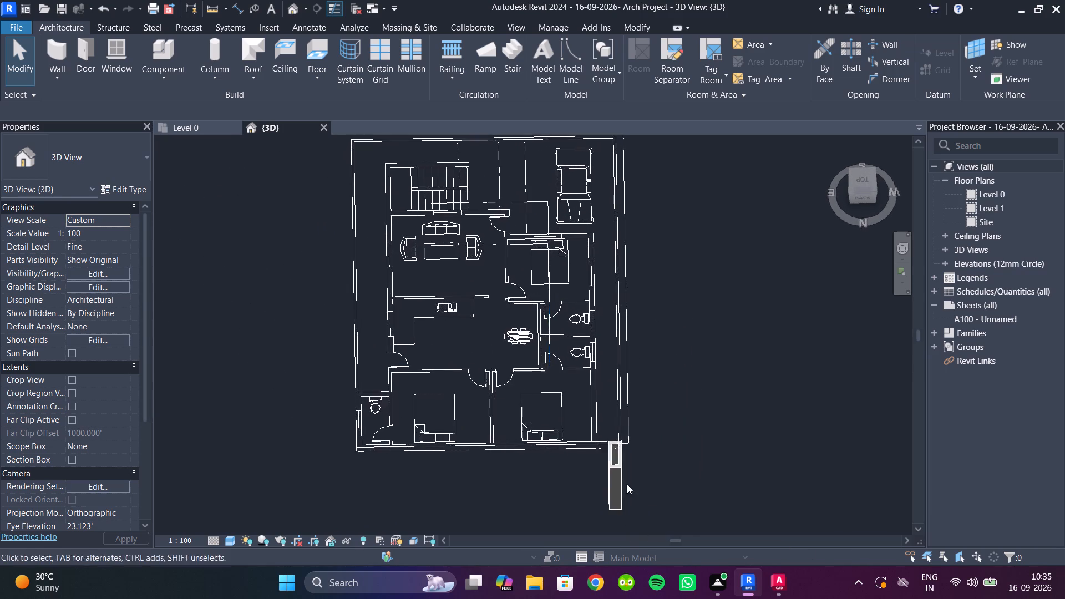
pyautogui.scroll(9, 630, 475)
pyautogui.moveTo(612, 446); pyautogui.dragTo(637, 293, button='middle')
pyautogui.scroll(-4, 626, 297)
pyautogui.keyDown('shift'); pyautogui.moveTo(615, 308); pyautogui.dragTo(601, 383, button='middle'); pyautogui.keyUp('shift')
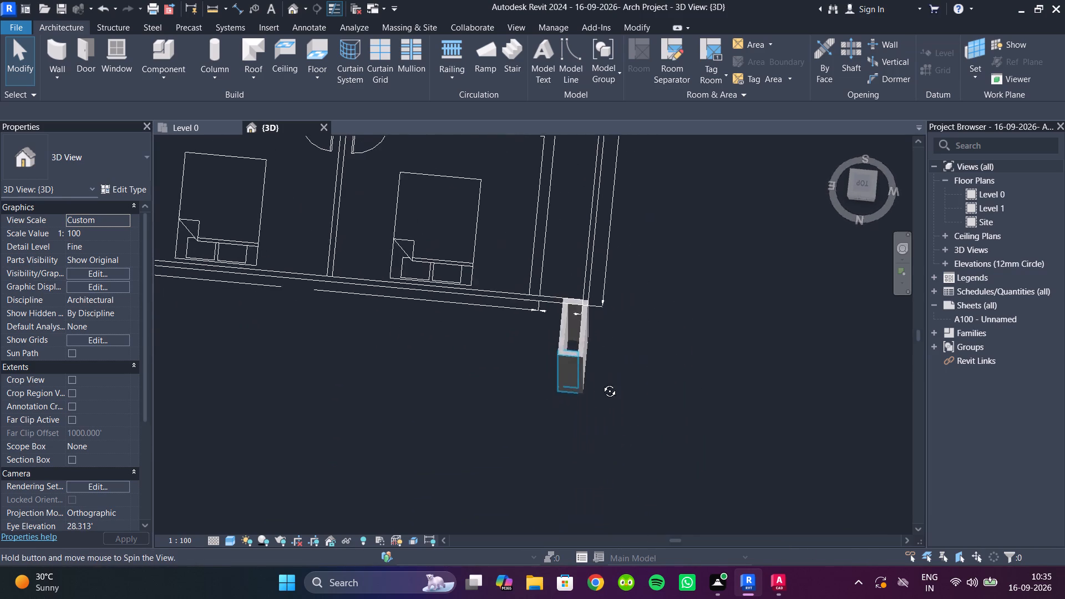
pyautogui.keyDown('shift'); pyautogui.moveTo(601, 383); pyautogui.dragTo(673, 187, button='middle'); pyautogui.keyUp('shift')
pyautogui.scroll(-3, 673, 187)
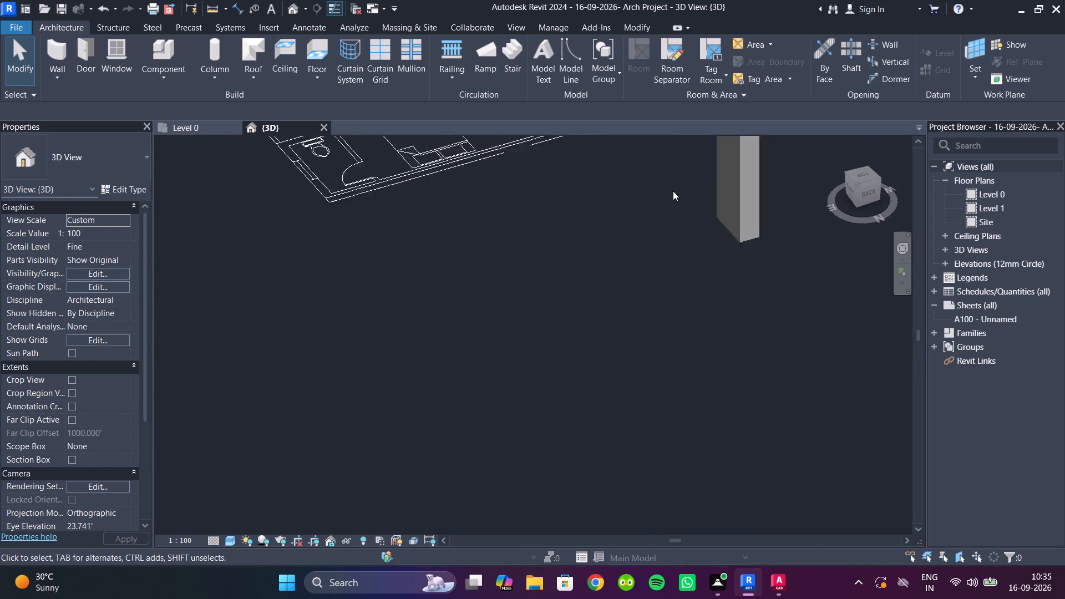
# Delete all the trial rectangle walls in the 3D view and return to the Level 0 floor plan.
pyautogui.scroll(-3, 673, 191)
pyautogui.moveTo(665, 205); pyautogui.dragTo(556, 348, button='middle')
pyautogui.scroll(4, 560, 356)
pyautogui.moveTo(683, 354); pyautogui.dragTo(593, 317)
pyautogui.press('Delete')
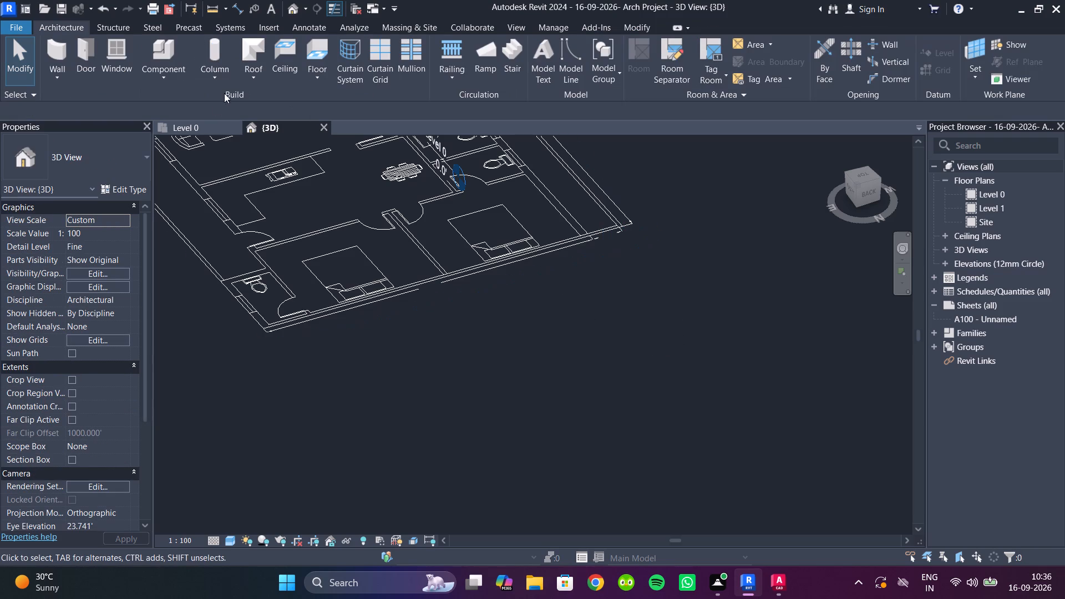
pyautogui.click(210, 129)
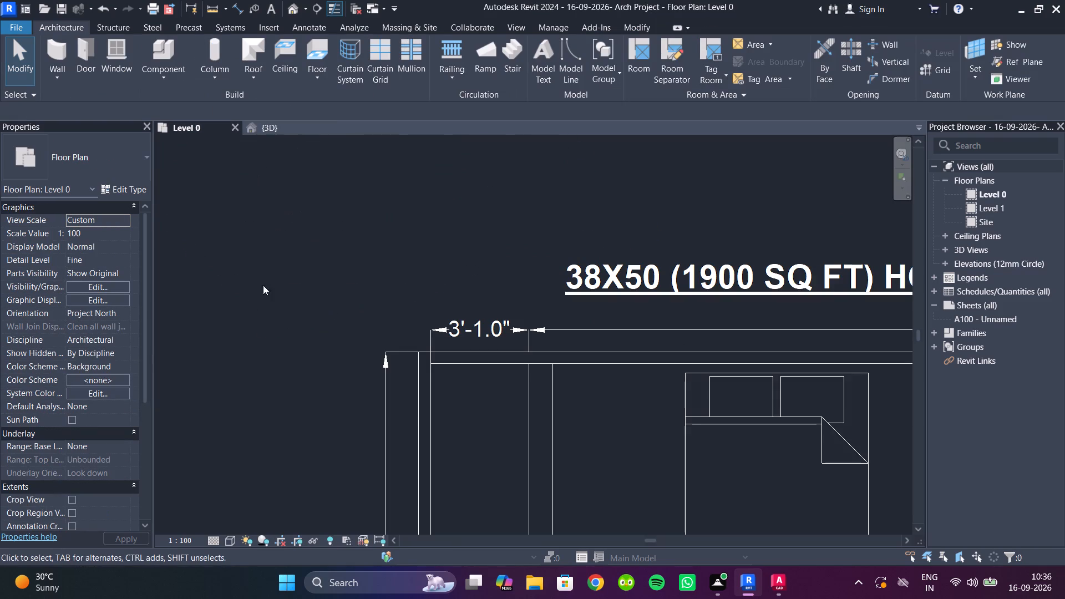
# Draw an INNER WALL-4.5" wall about 37.3 ft long along the plan's upper outer line, choosing Level 1 as height and resetting the constraints.
pyautogui.click(68, 74)
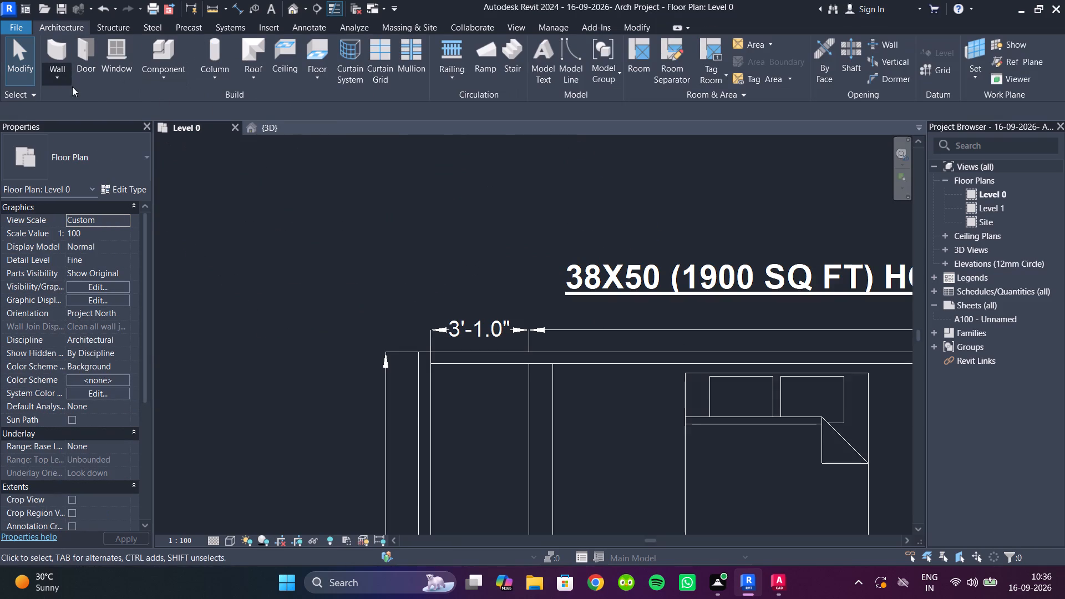
pyautogui.click(86, 108)
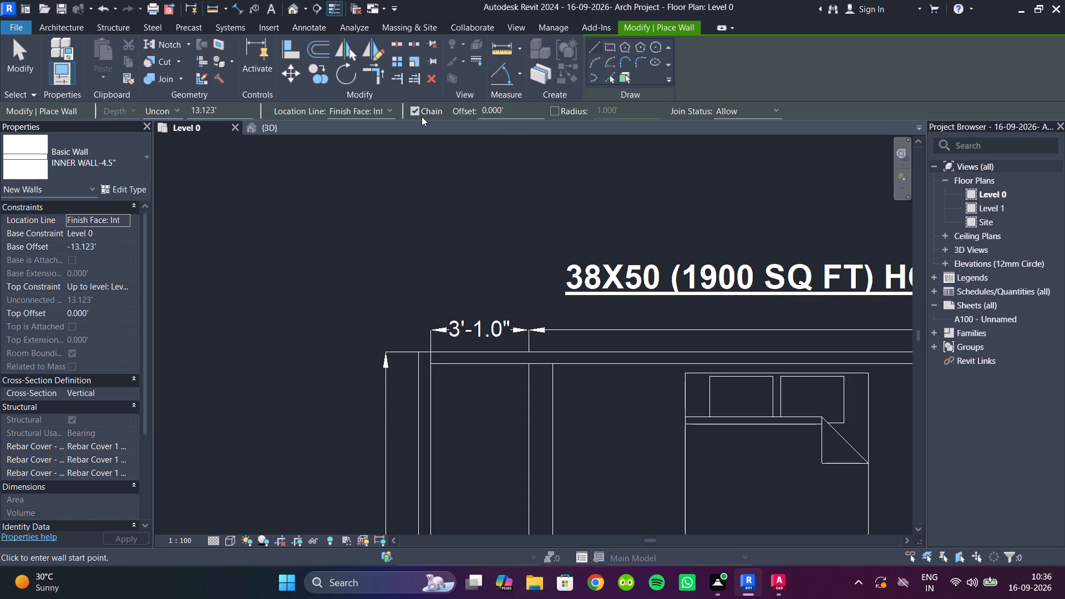
pyautogui.click(749, 107)
pyautogui.click(749, 107)
pyautogui.click(180, 110)
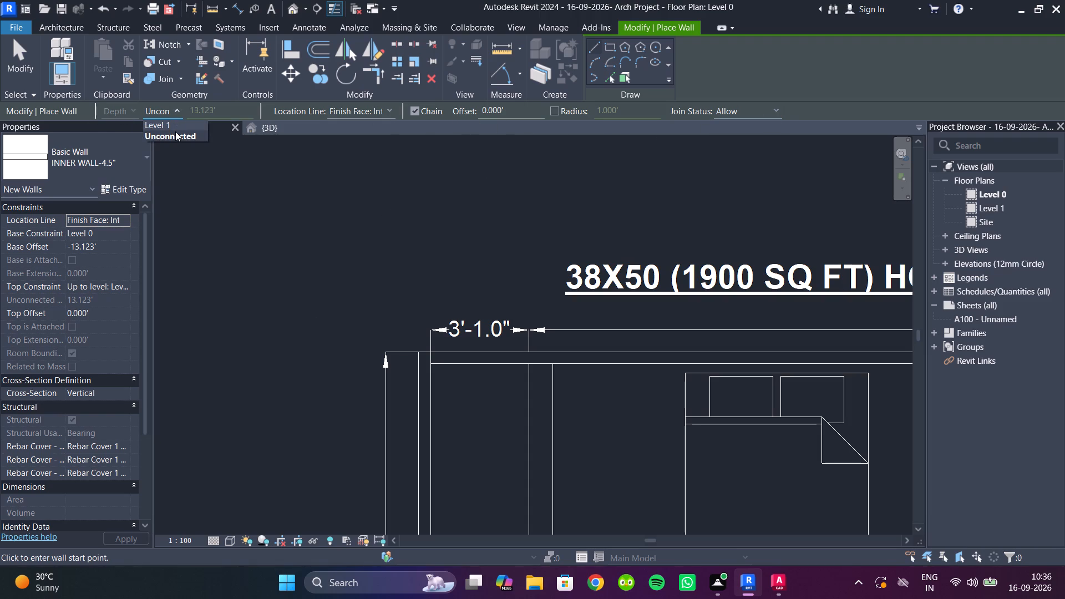
pyautogui.click(171, 125)
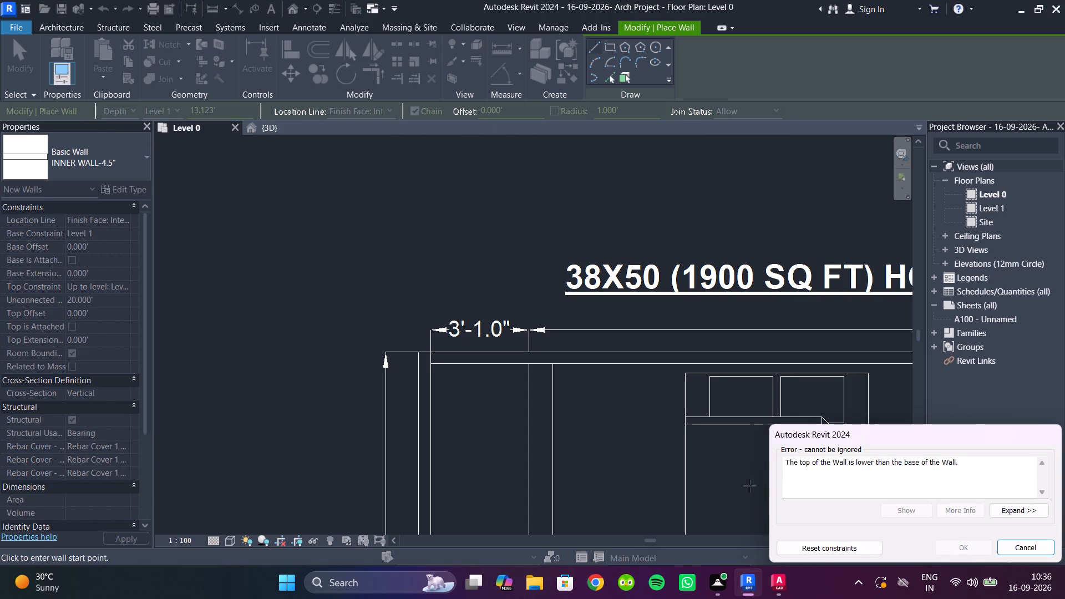
pyautogui.click(825, 555)
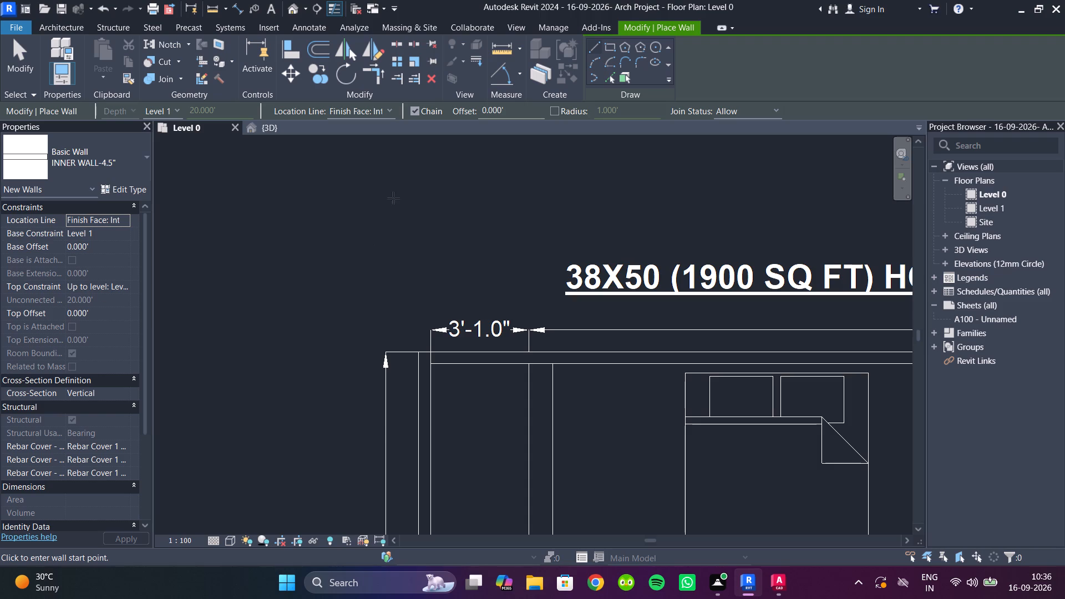
pyautogui.click(431, 354)
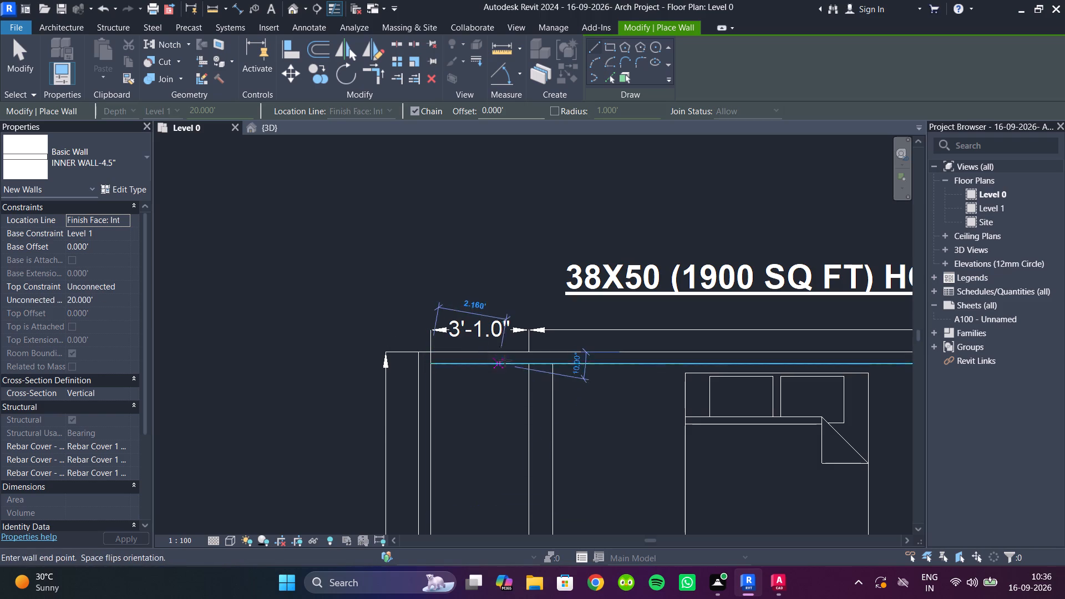
pyautogui.scroll(-5, 587, 362)
pyautogui.moveTo(587, 361); pyautogui.dragTo(119, 321, button='middle')
pyautogui.scroll(5, 621, 316)
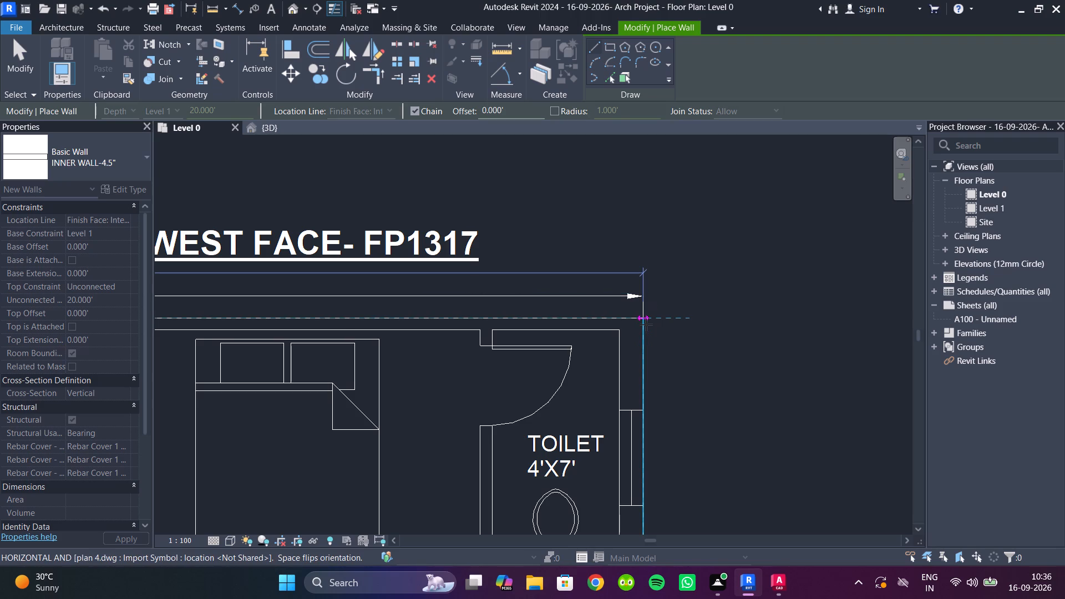
pyautogui.press('space')
pyautogui.press('space')
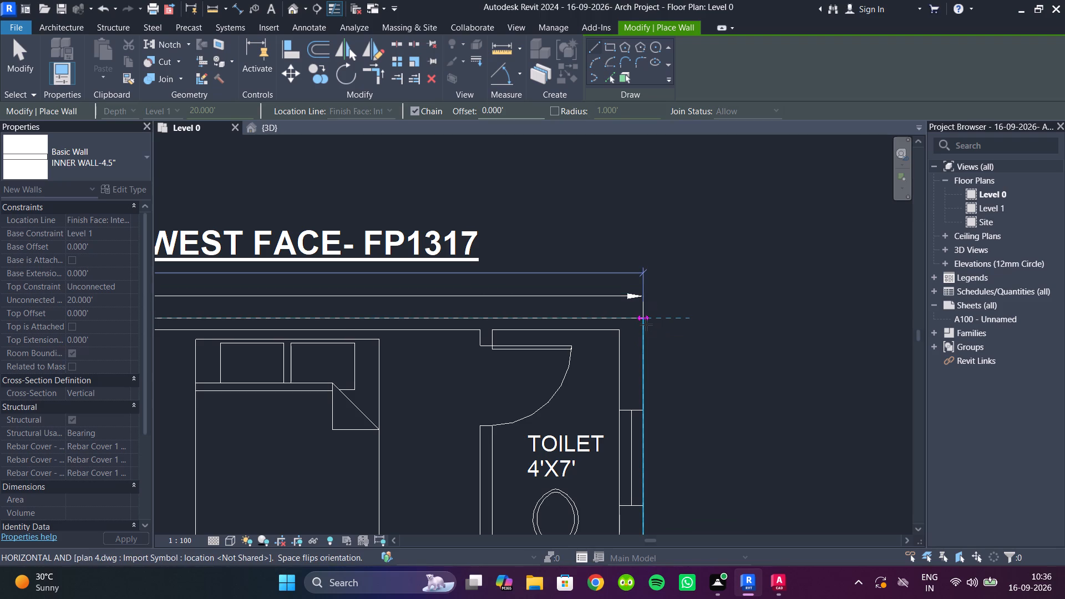
pyautogui.press('space')
pyautogui.click(646, 324)
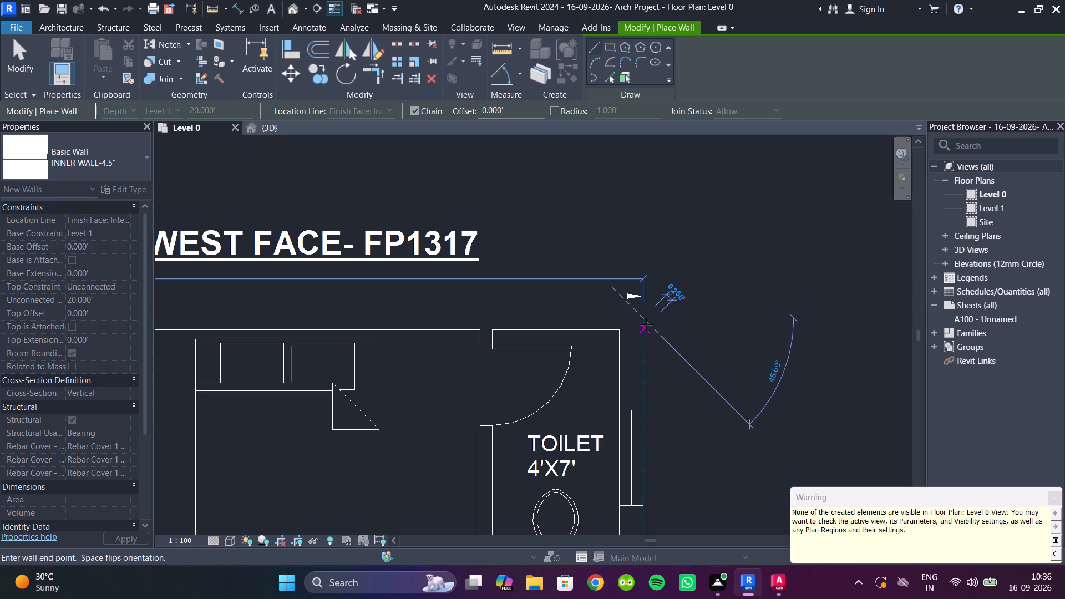
pyautogui.press('Escape')
pyautogui.press('Escape')
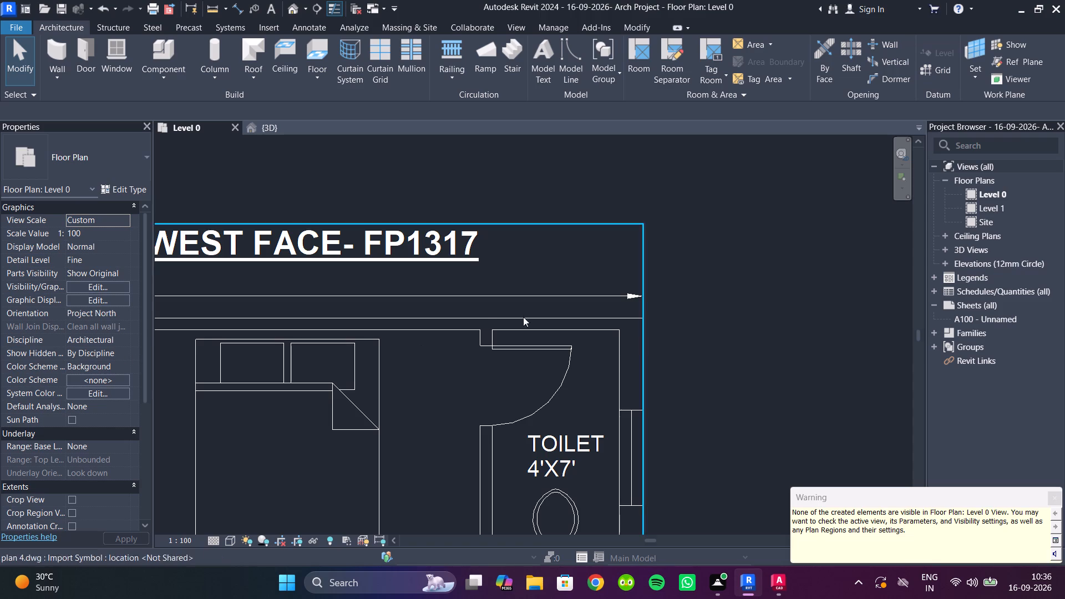
# Examine the new wall's position and height relative to the plan drawing in the 3D view.
pyautogui.click(269, 129)
pyautogui.scroll(-3, 381, 256)
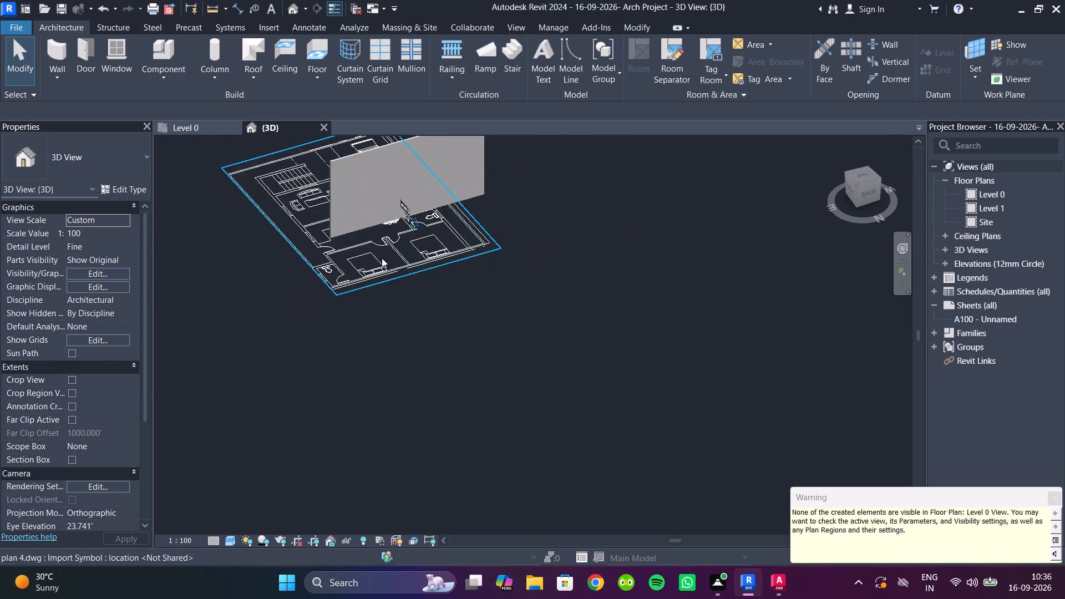
pyautogui.scroll(-8, 382, 258)
pyautogui.scroll(3, 383, 263)
pyautogui.scroll(-5, 379, 265)
pyautogui.keyDown('shift'); pyautogui.moveTo(378, 268); pyautogui.dragTo(399, 286, button='middle'); pyautogui.keyUp('shift')
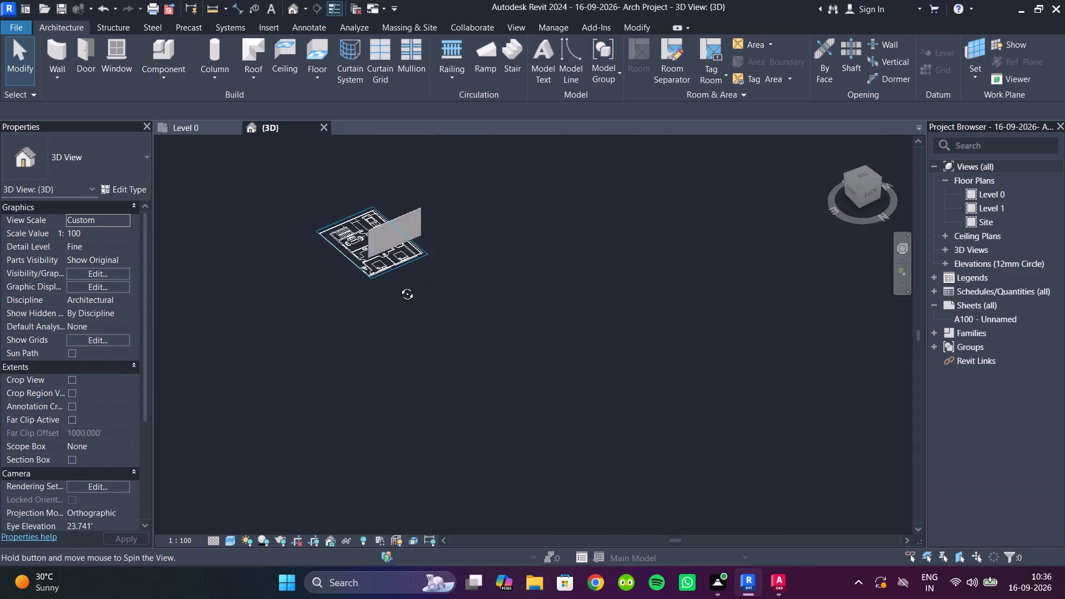
pyautogui.keyDown('shift'); pyautogui.moveTo(399, 286); pyautogui.dragTo(511, 108, button='middle'); pyautogui.keyUp('shift')
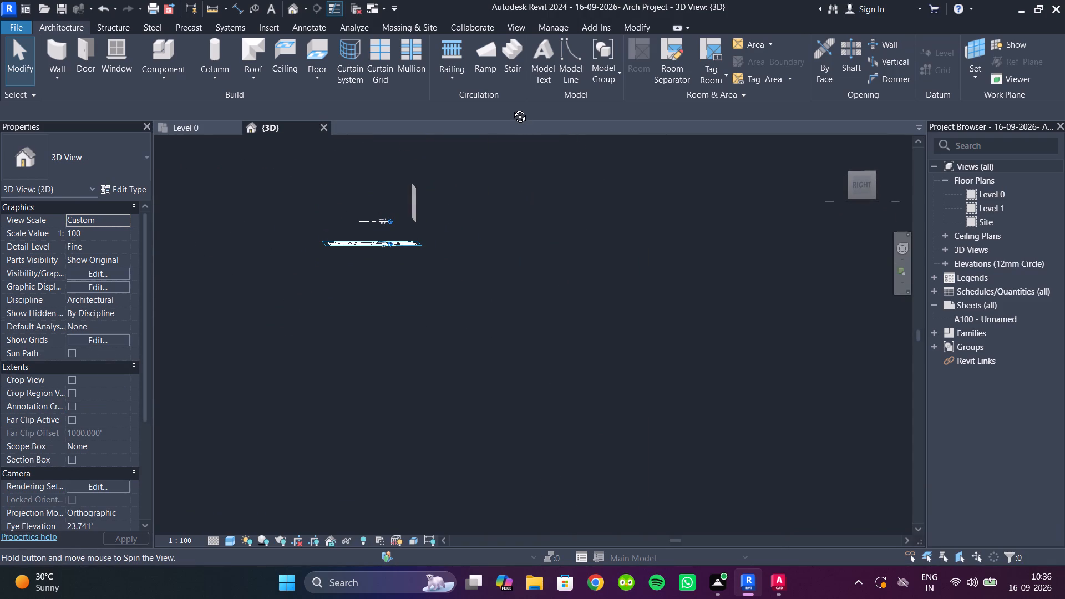
pyautogui.keyDown('shift'); pyautogui.moveTo(511, 108); pyautogui.dragTo(536, 355, button='middle'); pyautogui.keyUp('shift')
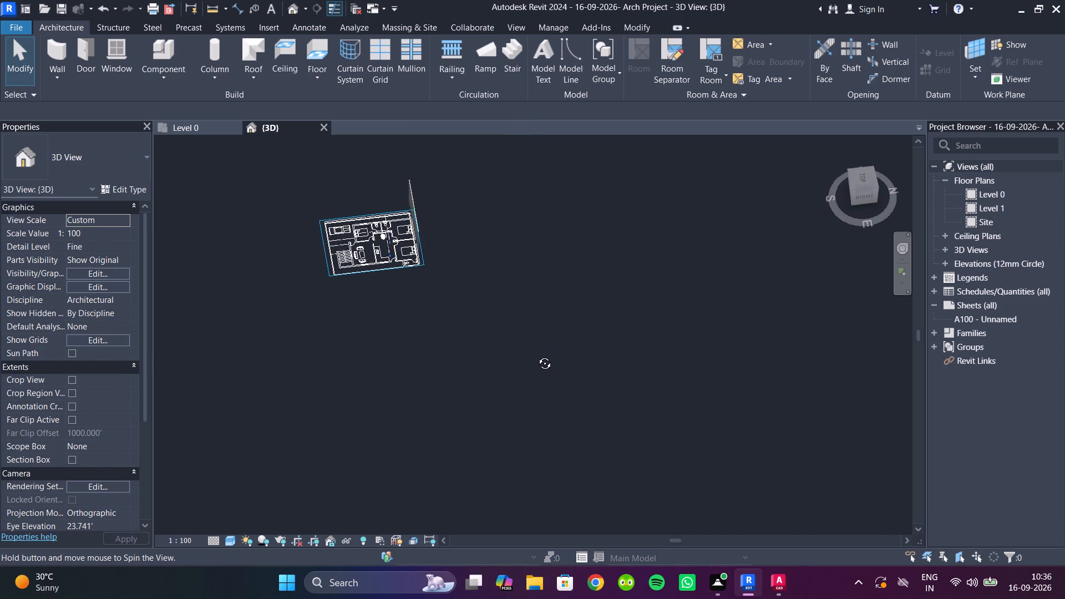
pyautogui.keyDown('shift'); pyautogui.moveTo(536, 355); pyautogui.dragTo(534, 388, button='middle'); pyautogui.keyUp('shift')
pyautogui.scroll(3, 423, 219)
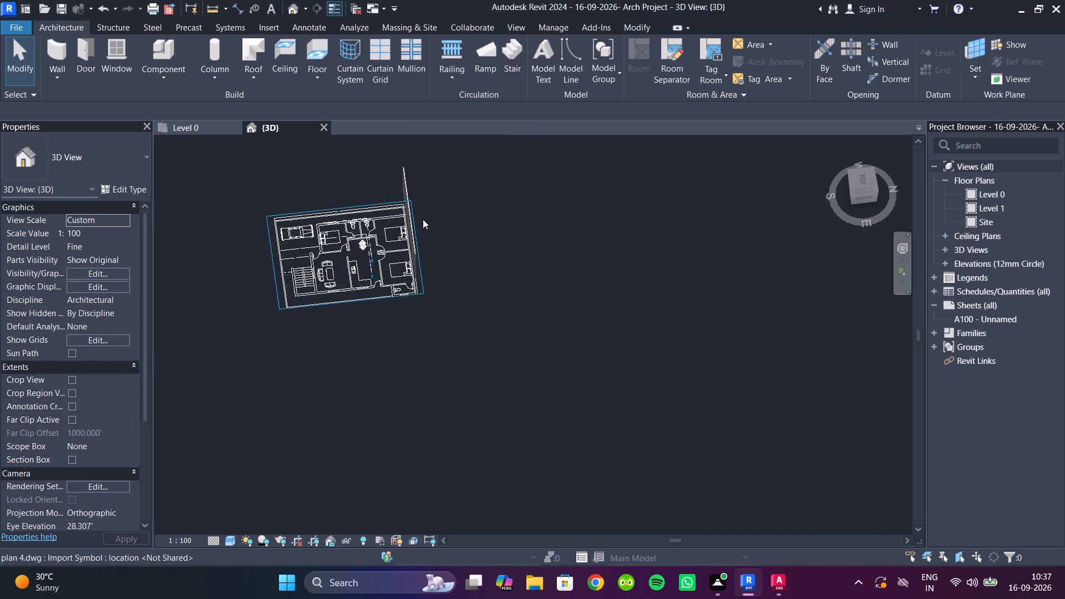
pyautogui.scroll(2, 423, 219)
# Set the new wall's base constraint to Level 0 and its top constraint to Up to level: Level 1.
pyautogui.click(412, 208)
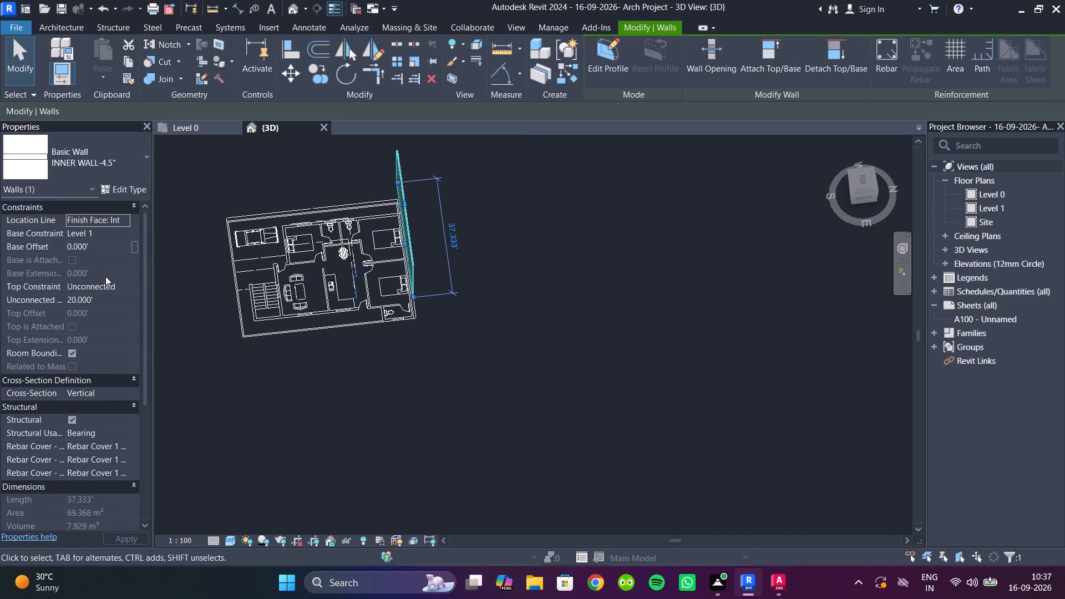
pyautogui.click(121, 231)
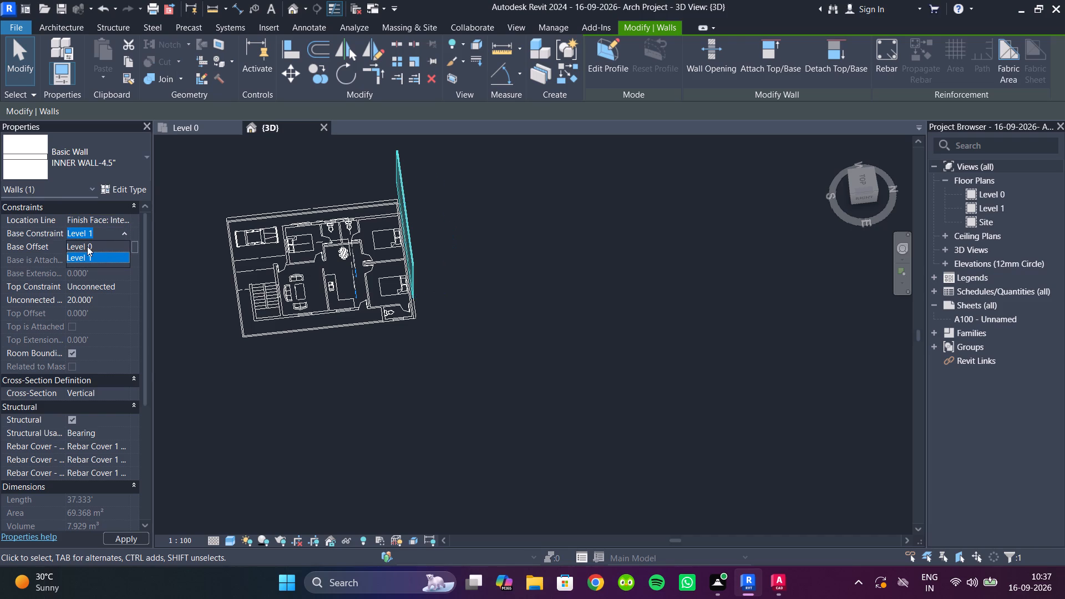
pyautogui.click(87, 246)
pyautogui.click(120, 288)
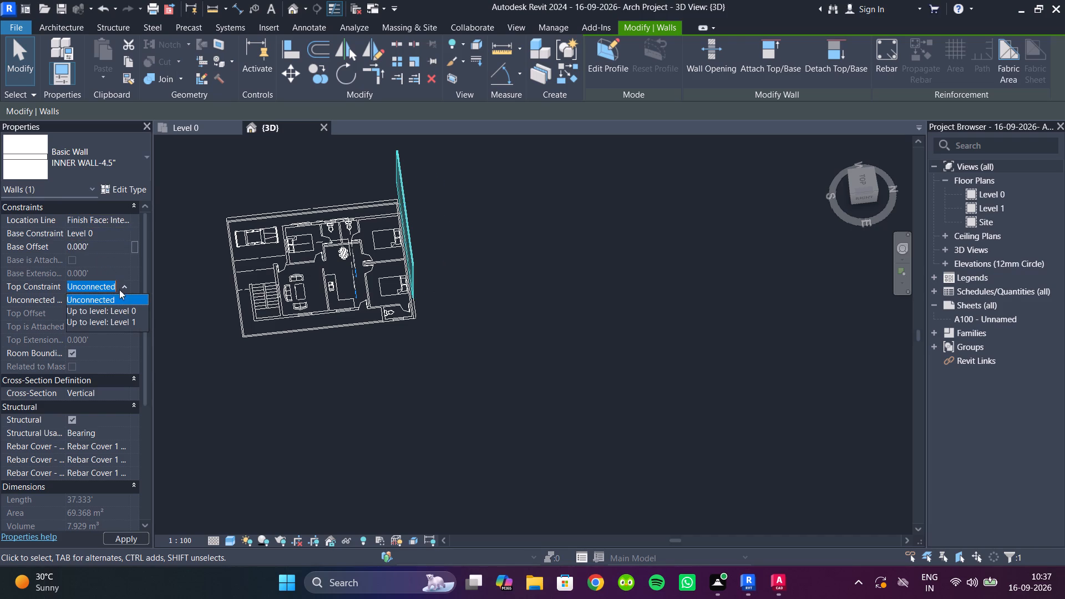
pyautogui.click(114, 317)
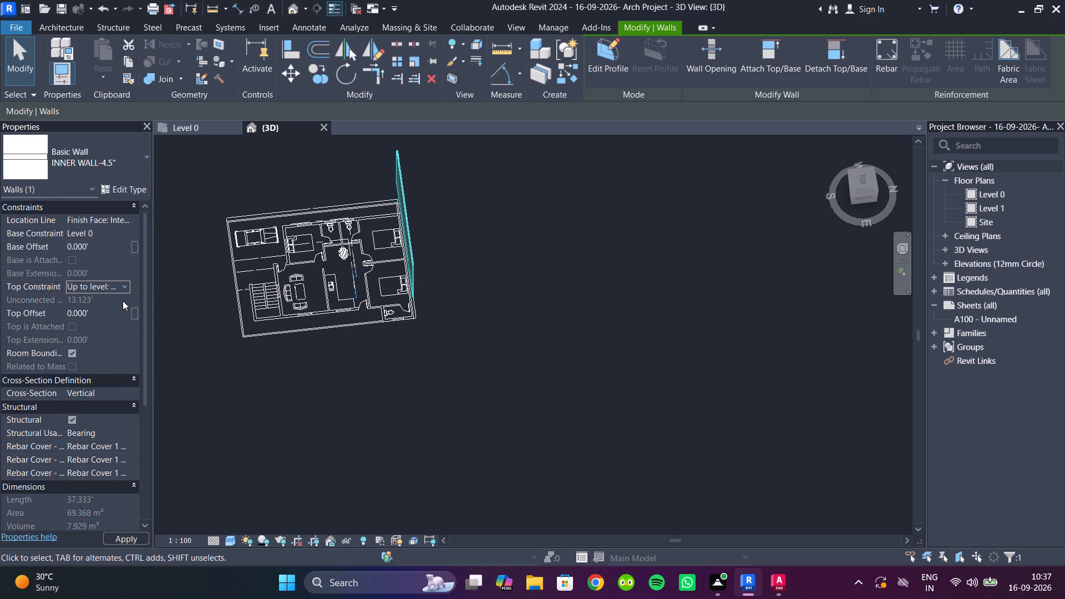
pyautogui.scroll(5, 412, 324)
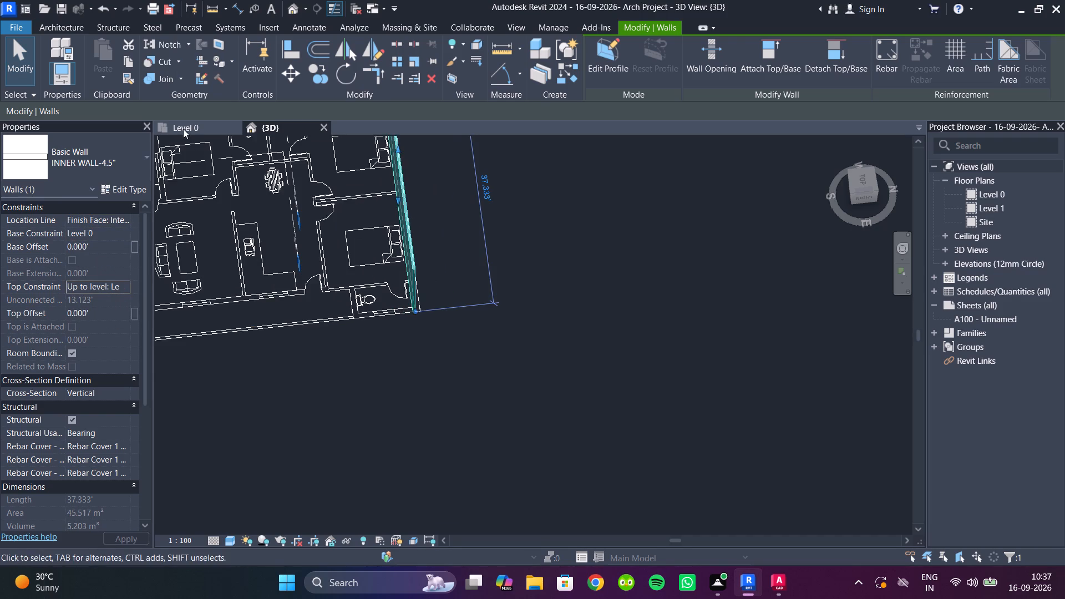
# Examine the new wall's alignment with the plan's upper wall lines in the Level 0 floor plan.
pyautogui.click(183, 129)
pyautogui.scroll(-6, 474, 333)
pyautogui.click(614, 319)
pyautogui.scroll(-2, 303, 328)
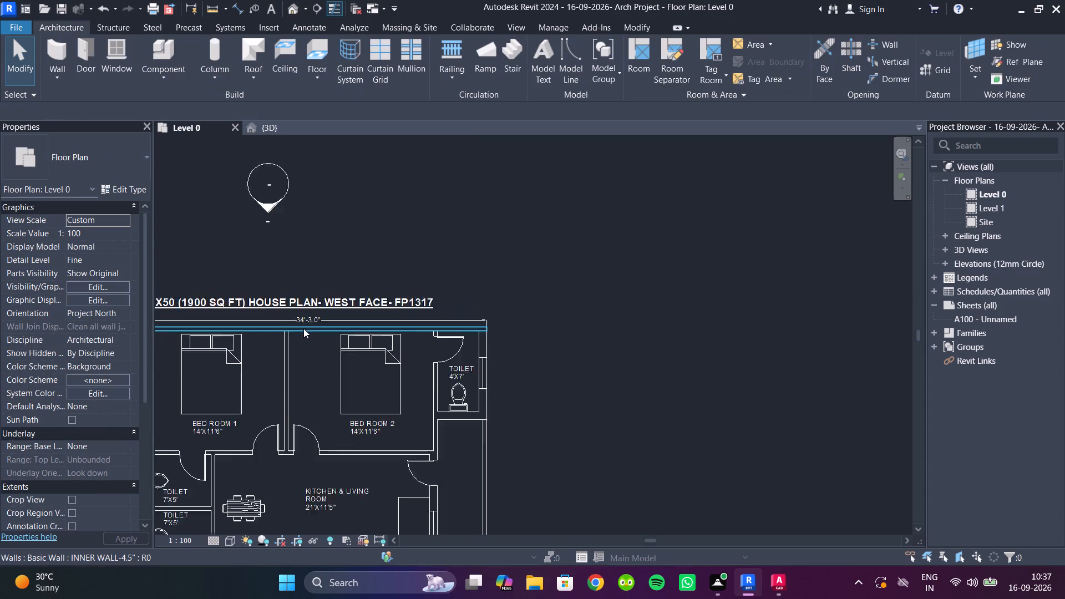
pyautogui.scroll(-2, 303, 328)
pyautogui.moveTo(309, 329); pyautogui.dragTo(465, 289, button='middle')
pyautogui.scroll(5, 338, 294)
pyautogui.scroll(7, 262, 281)
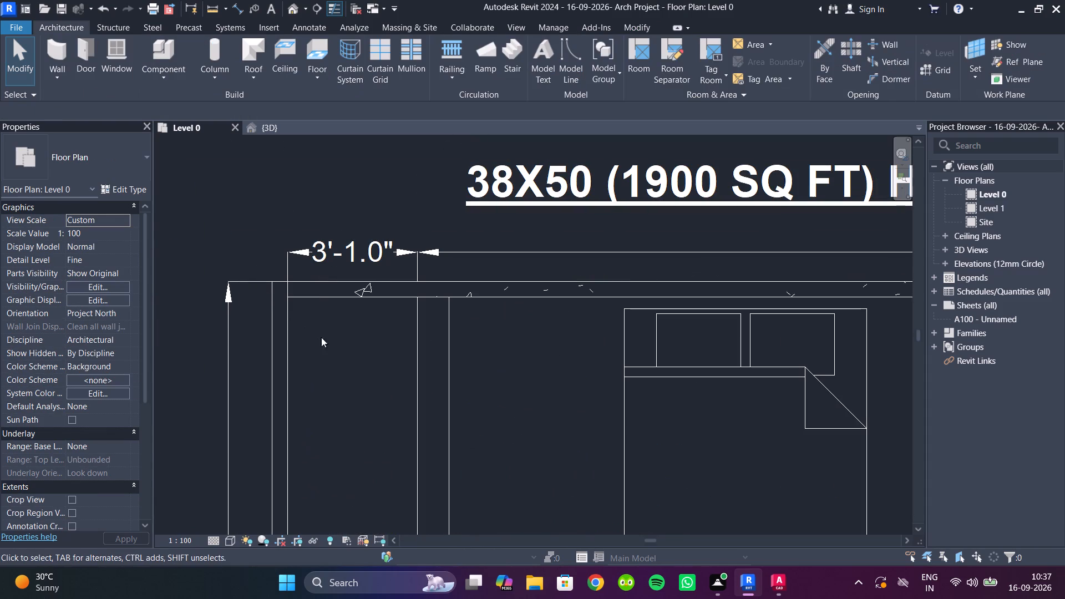
# In the South elevation, set the new wall's top constraint to Unconnected with a height of 10 ft.
pyautogui.click(331, 294)
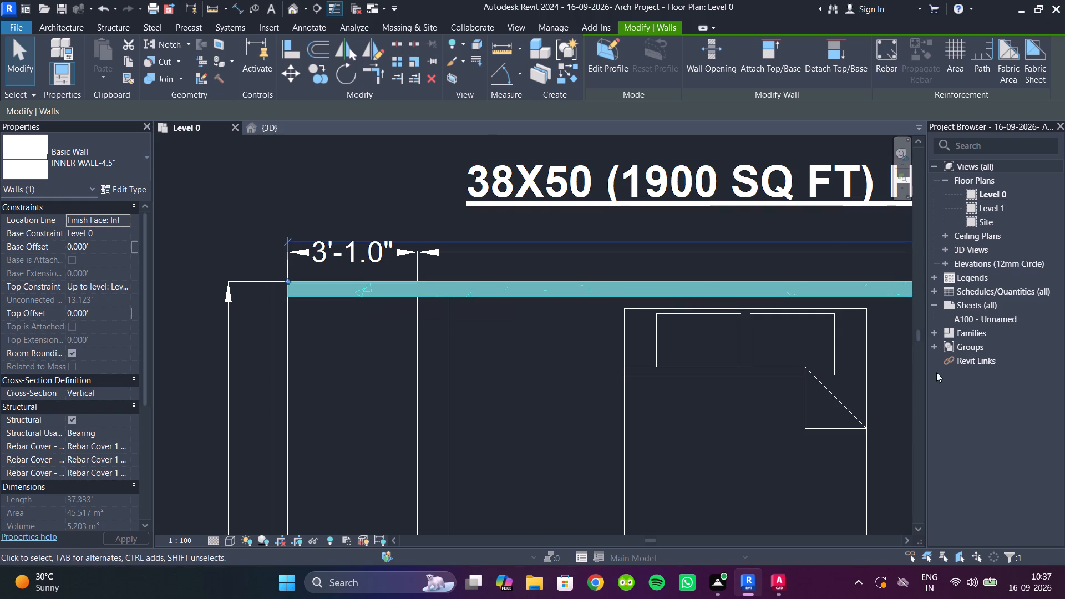
pyautogui.click(945, 262)
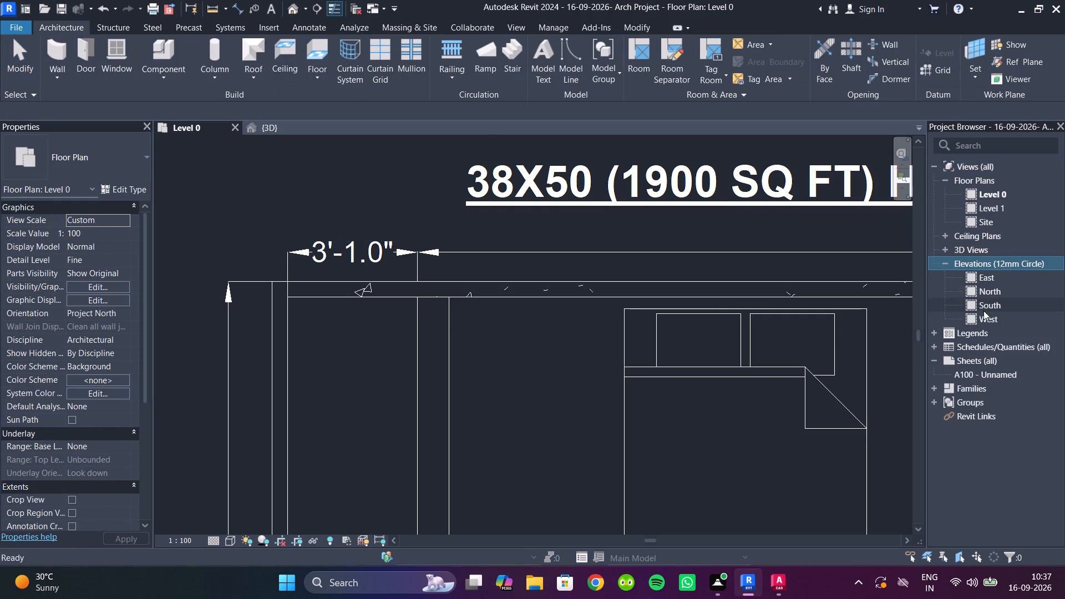
pyautogui.doubleClick(971, 306)
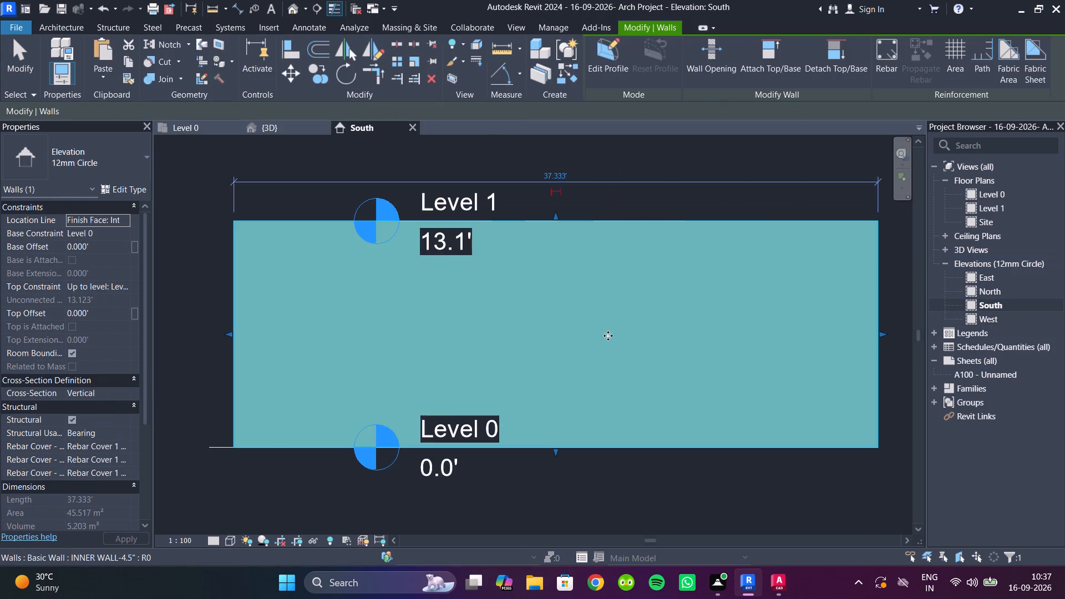
pyautogui.scroll(-4, 536, 344)
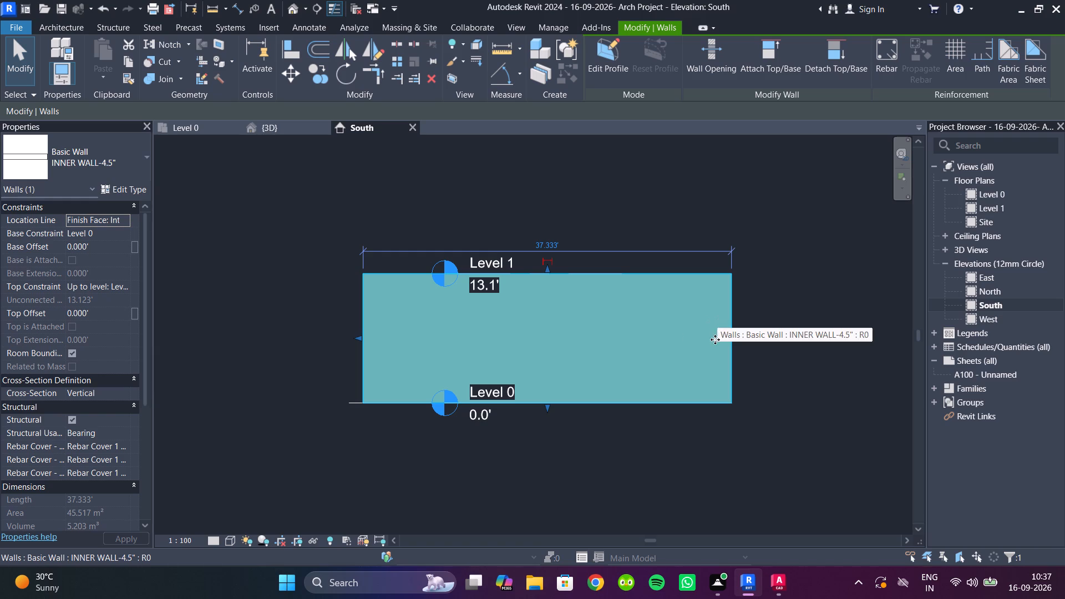
pyautogui.click(125, 286)
pyautogui.click(116, 299)
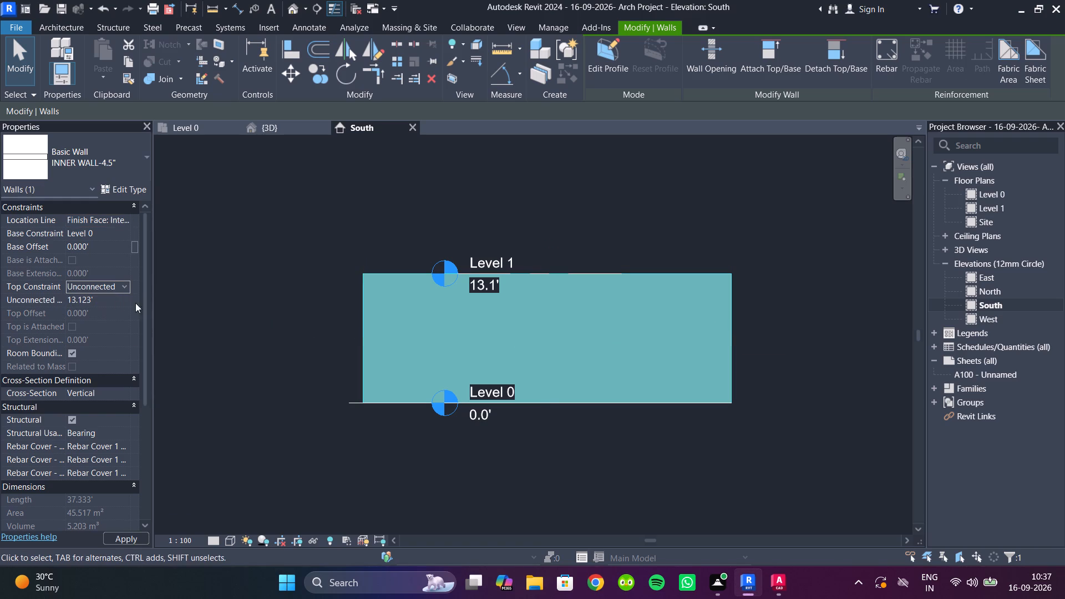
pyautogui.click(108, 303)
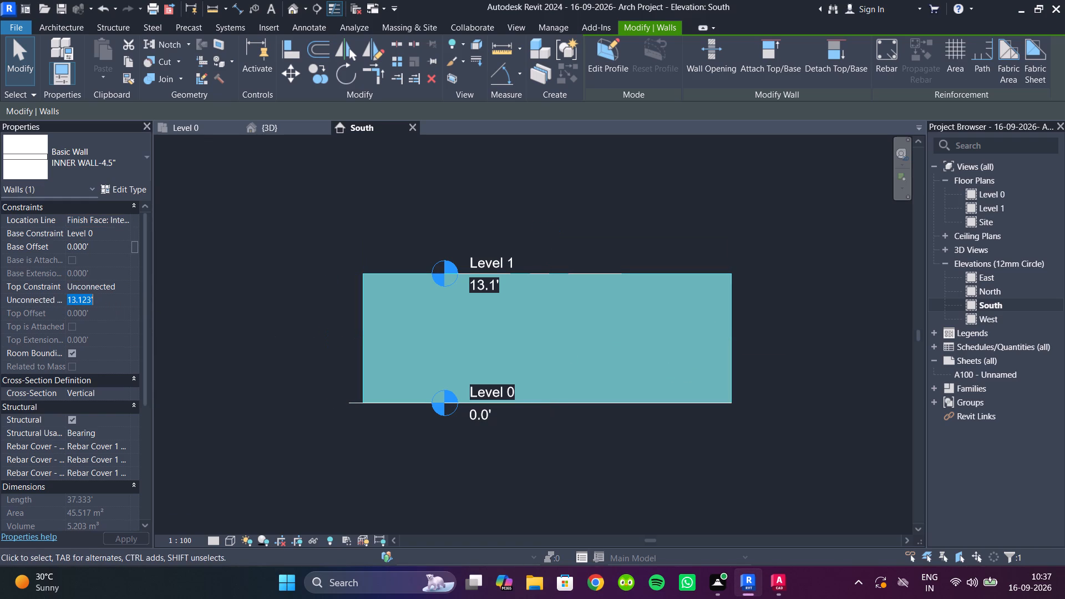
pyautogui.write("10'")
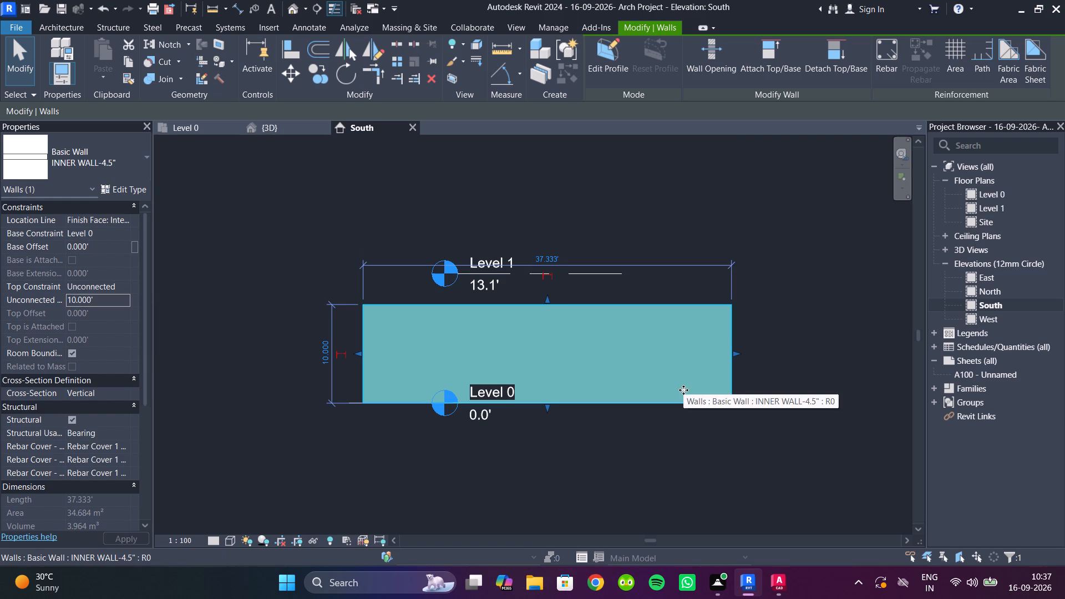
pyautogui.scroll(-1, 678, 384)
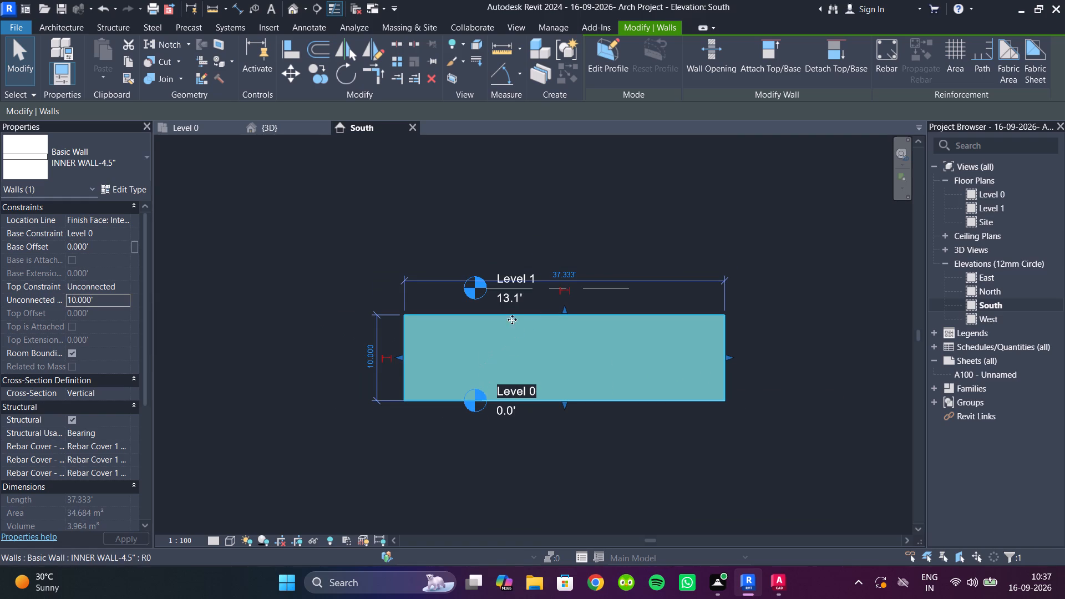
pyautogui.click(605, 475)
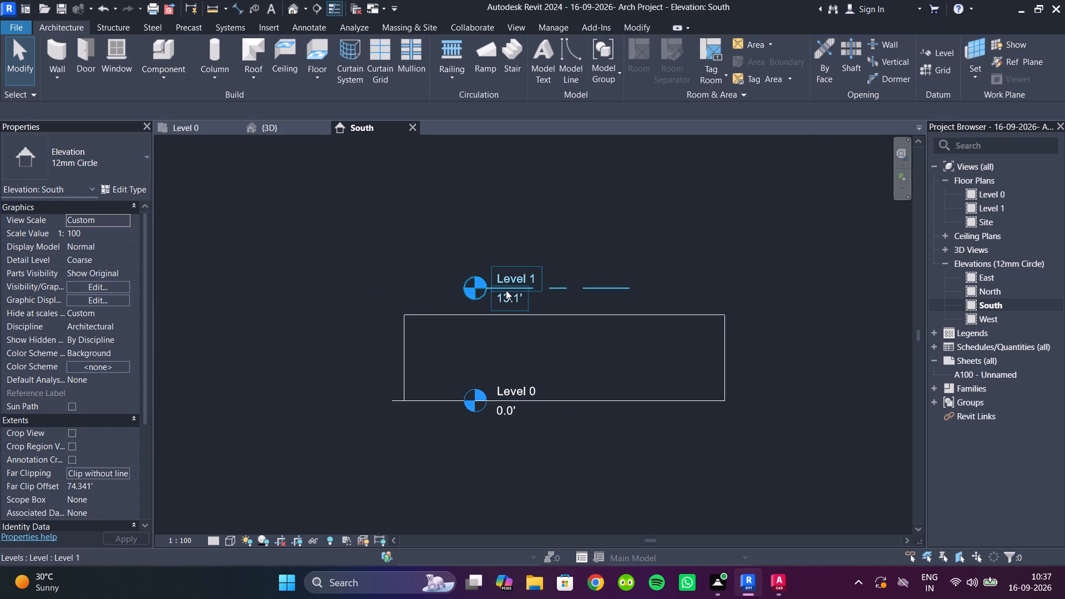
# Set Level 1's elevation to 10' in the South elevation.
pyautogui.click(508, 298)
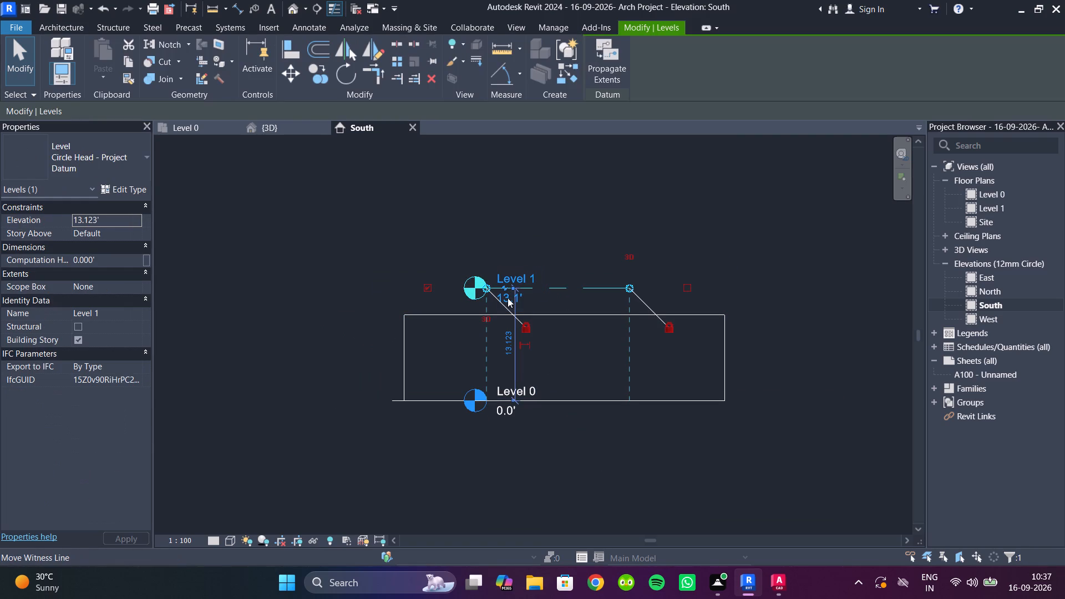
pyautogui.doubleClick(508, 298)
pyautogui.doubleClick(508, 298)
pyautogui.scroll(4, 466, 299)
pyautogui.click(569, 351)
pyautogui.scroll(4, 549, 321)
pyautogui.click(531, 285)
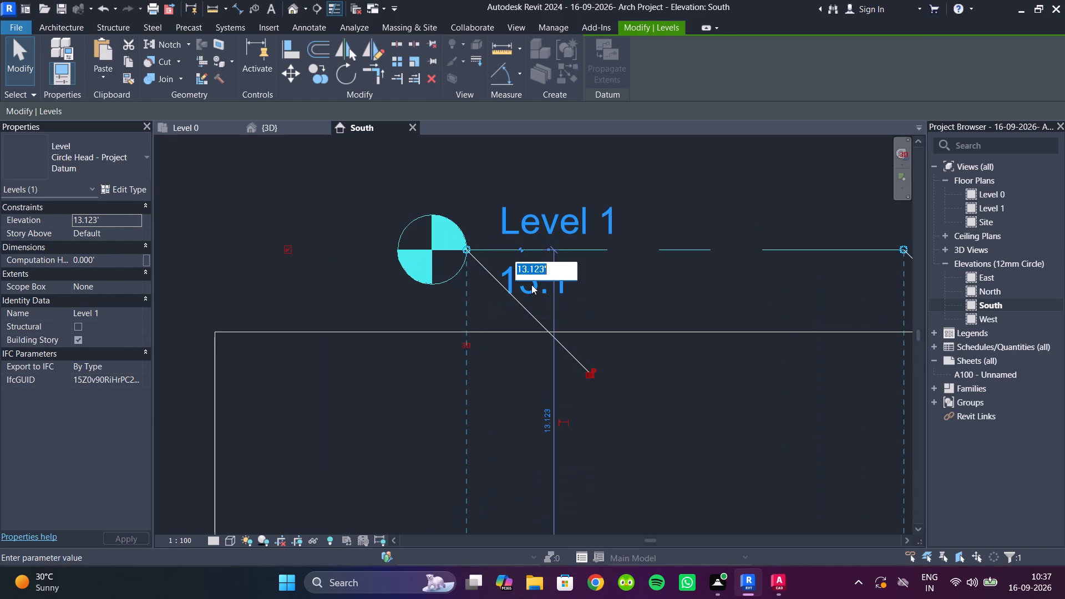
pyautogui.write("10'")
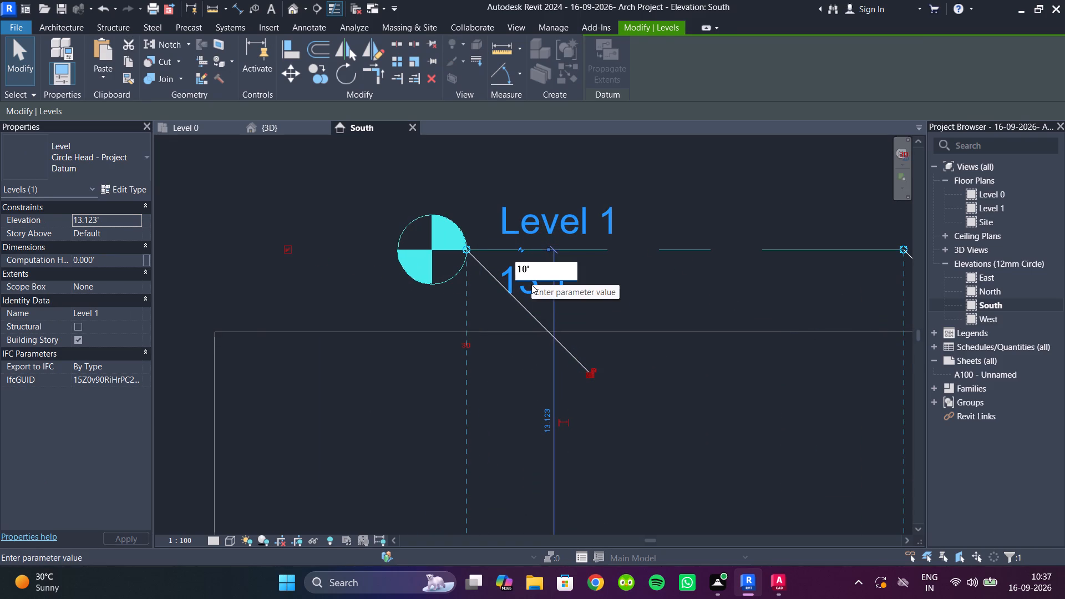
pyautogui.click(368, 202)
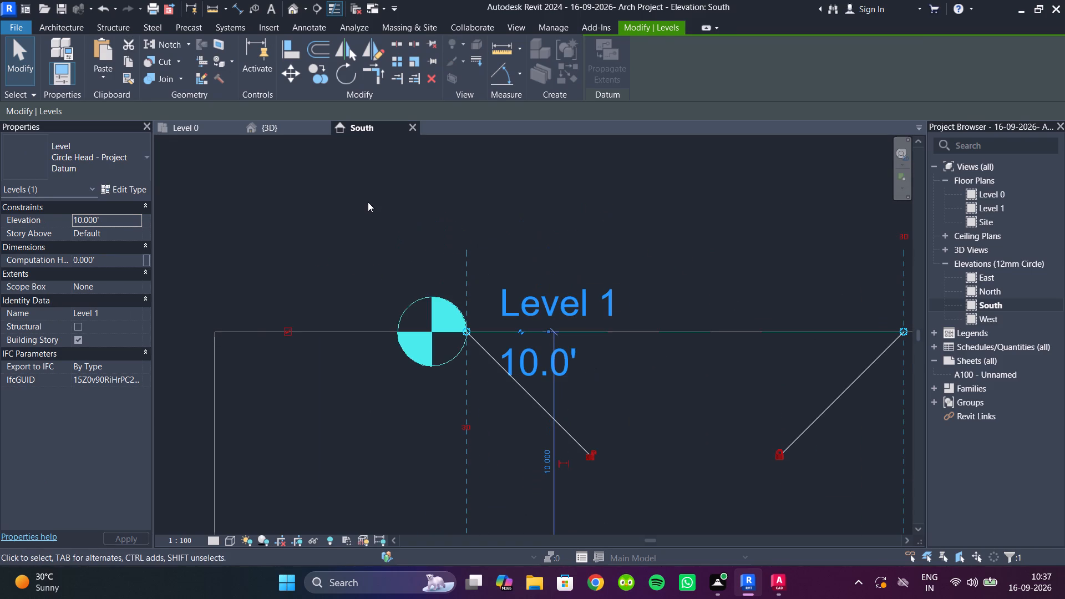
# Extend the head end of the Level 1 line outward past the near end of the wall.
pyautogui.scroll(-13, 513, 313)
pyautogui.scroll(4, 531, 349)
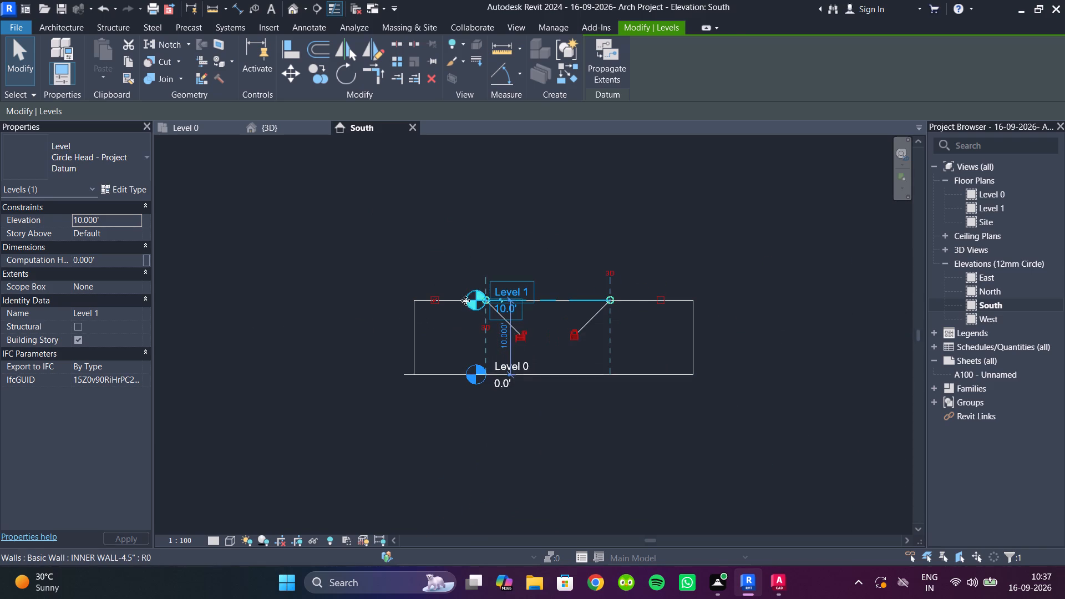
pyautogui.click(470, 300)
pyautogui.scroll(10, 482, 403)
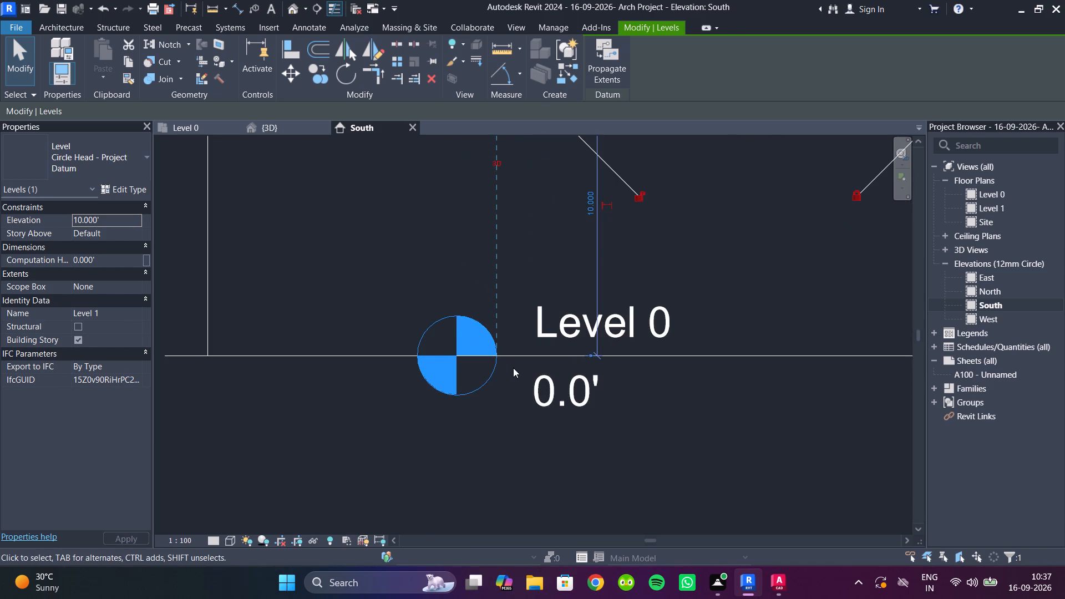
pyautogui.scroll(-8, 529, 360)
pyautogui.scroll(3, 510, 280)
pyautogui.moveTo(519, 253); pyautogui.dragTo(480, 252)
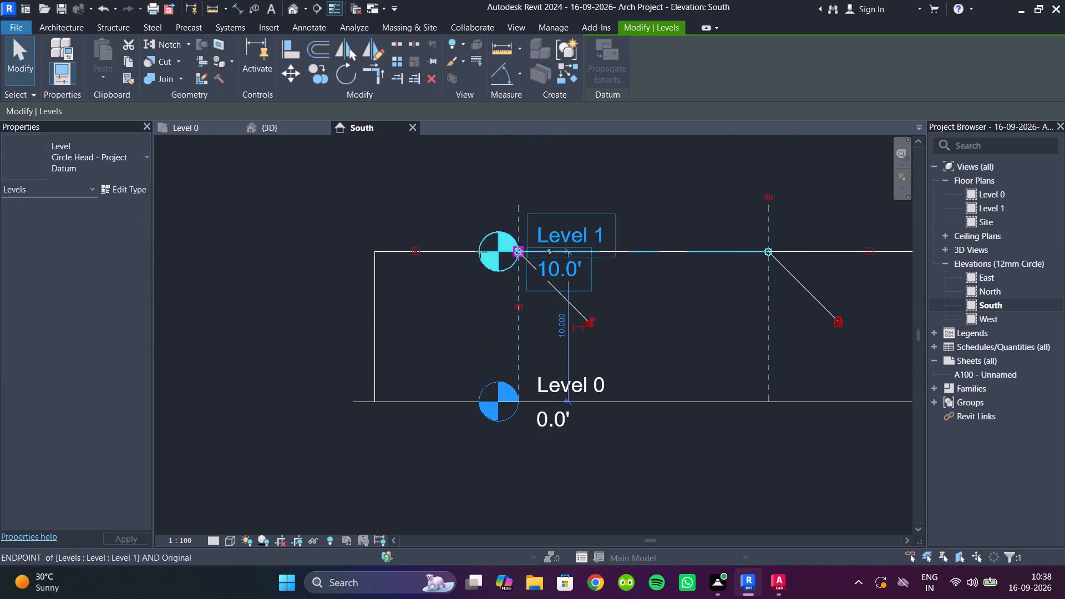
pyautogui.moveTo(480, 252); pyautogui.dragTo(248, 247)
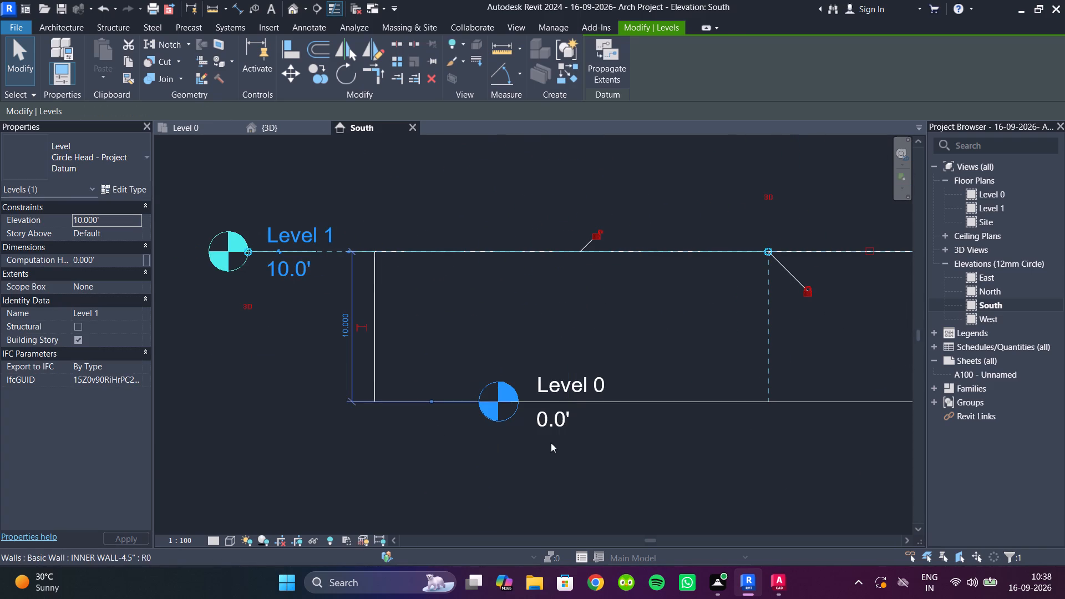
# Extend the head end of the Level 0 line past the wall so it aligns with the Level 1 head.
pyautogui.click(513, 395)
pyautogui.click(485, 404)
pyautogui.click(499, 419)
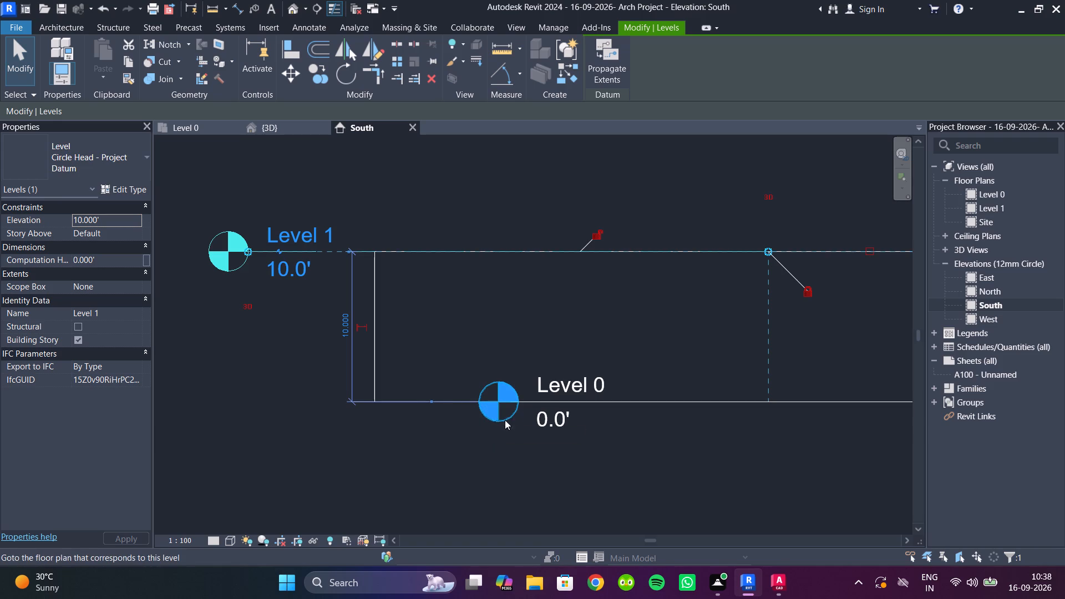
pyautogui.scroll(-6, 519, 421)
pyautogui.click(464, 463)
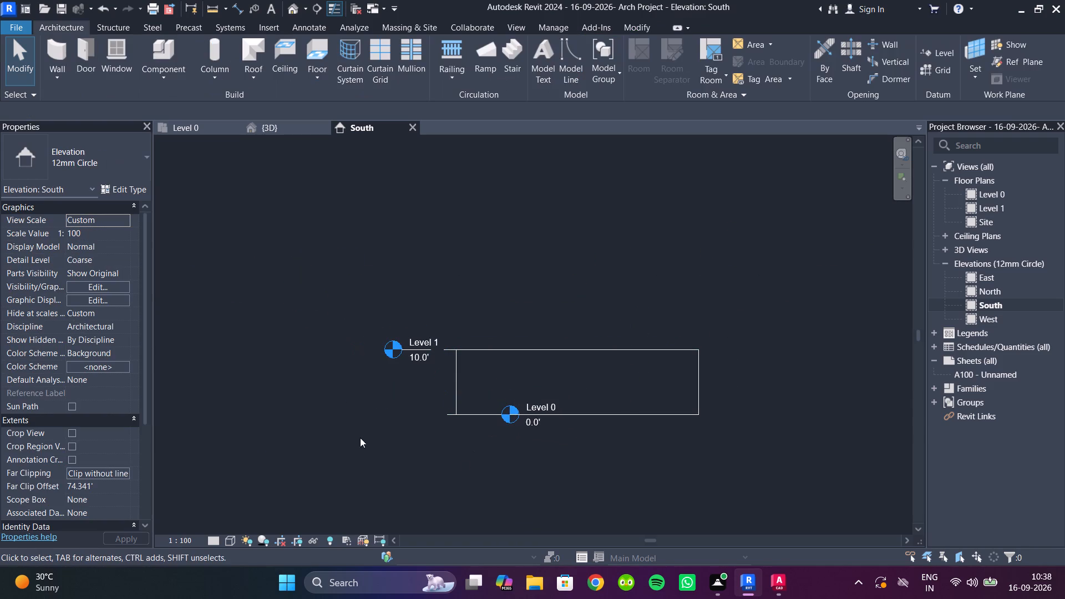
pyautogui.click(505, 418)
pyautogui.moveTo(513, 419); pyautogui.dragTo(425, 419)
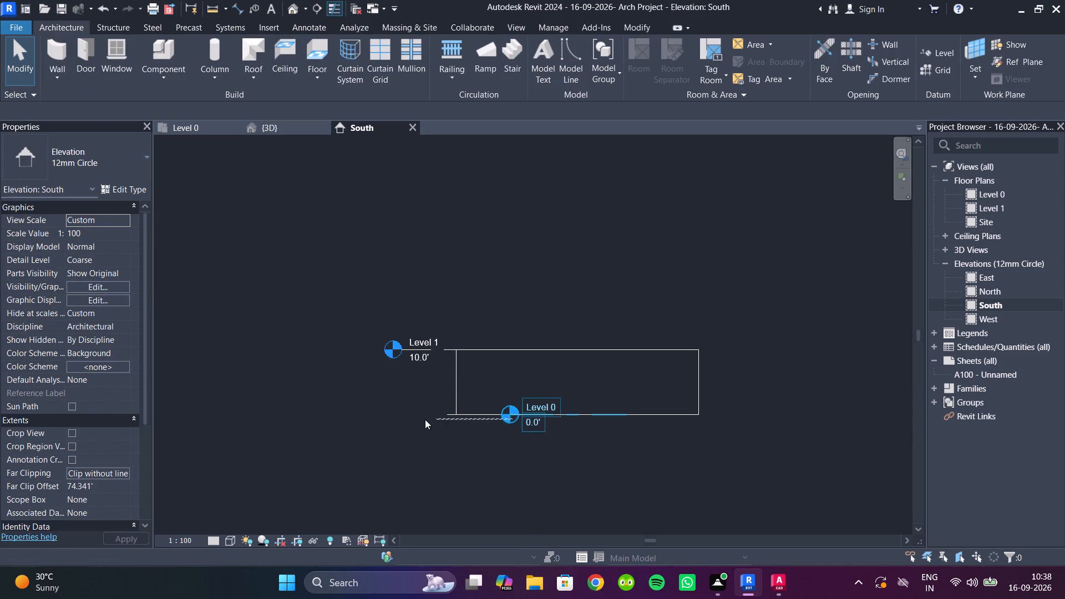
pyautogui.moveTo(425, 419); pyautogui.dragTo(380, 418)
pyautogui.moveTo(521, 414); pyautogui.dragTo(435, 420)
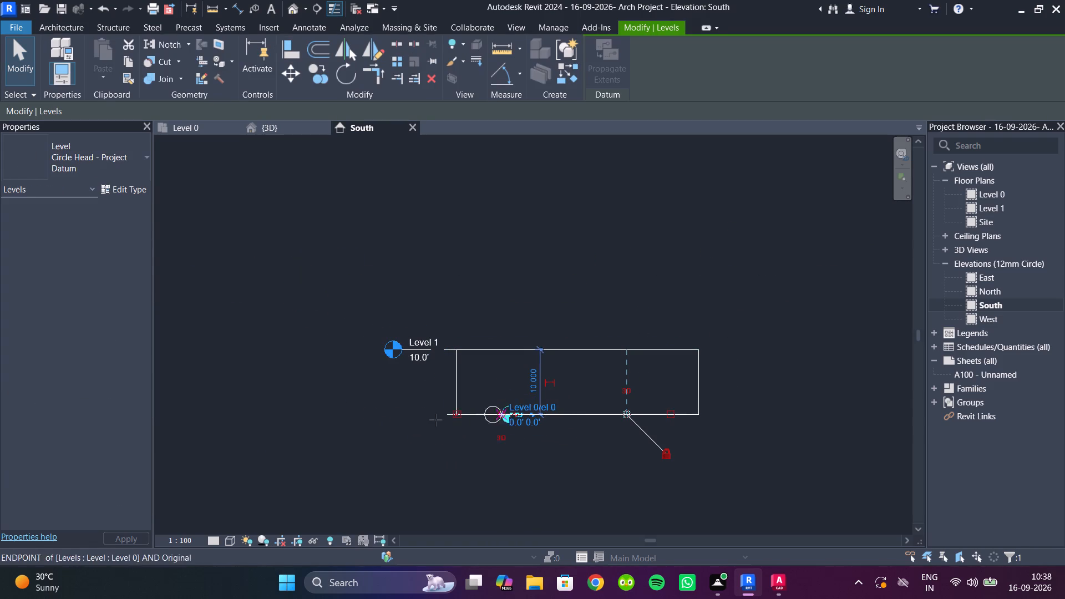
pyautogui.moveTo(435, 420); pyautogui.dragTo(402, 422)
pyautogui.click(405, 447)
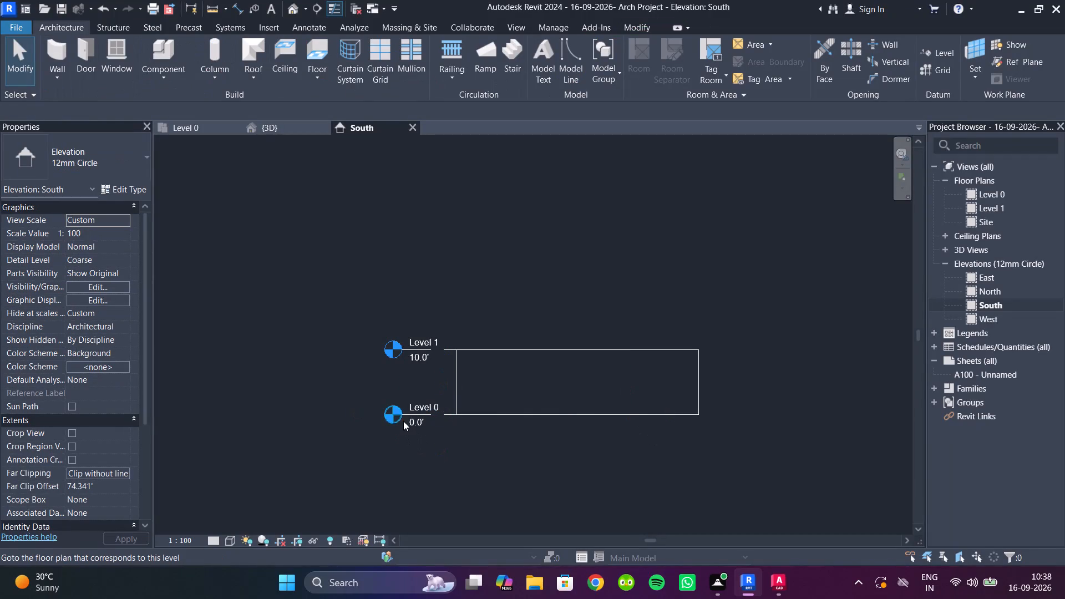
# Move the aligned Level 0 and Level 1 heads together farther away from the wall.
pyautogui.click(389, 414)
pyautogui.click(414, 418)
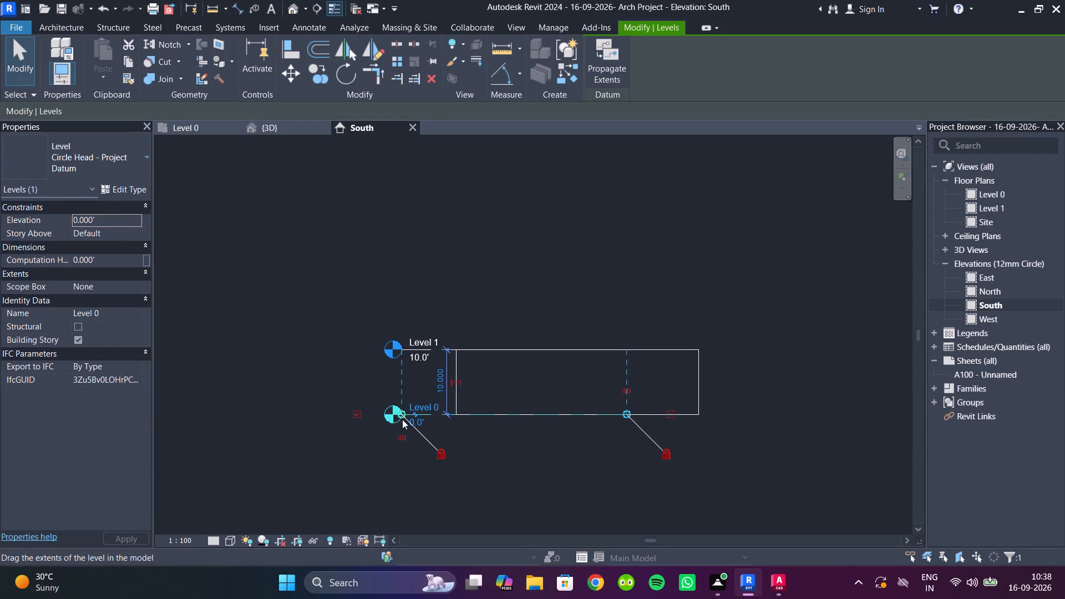
pyautogui.moveTo(404, 414); pyautogui.dragTo(322, 414)
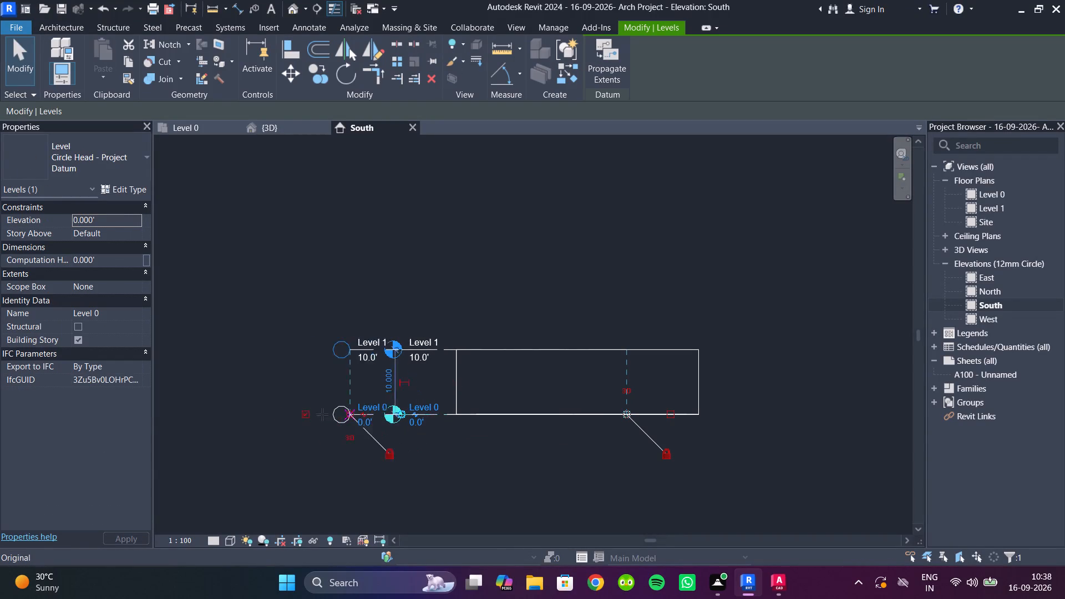
pyautogui.moveTo(322, 414); pyautogui.dragTo(268, 416)
pyautogui.click(354, 446)
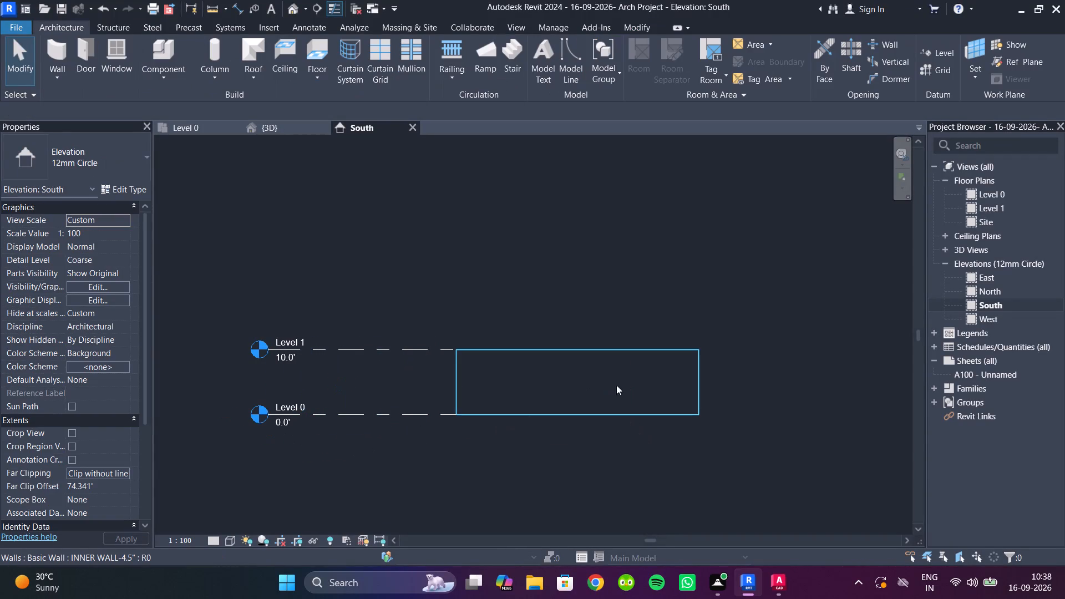
# Extend the headless ends of the Level 0 and Level 1 lines together well beyond the wall's opposite end.
pyautogui.click(443, 412)
pyautogui.moveTo(630, 415); pyautogui.dragTo(851, 414)
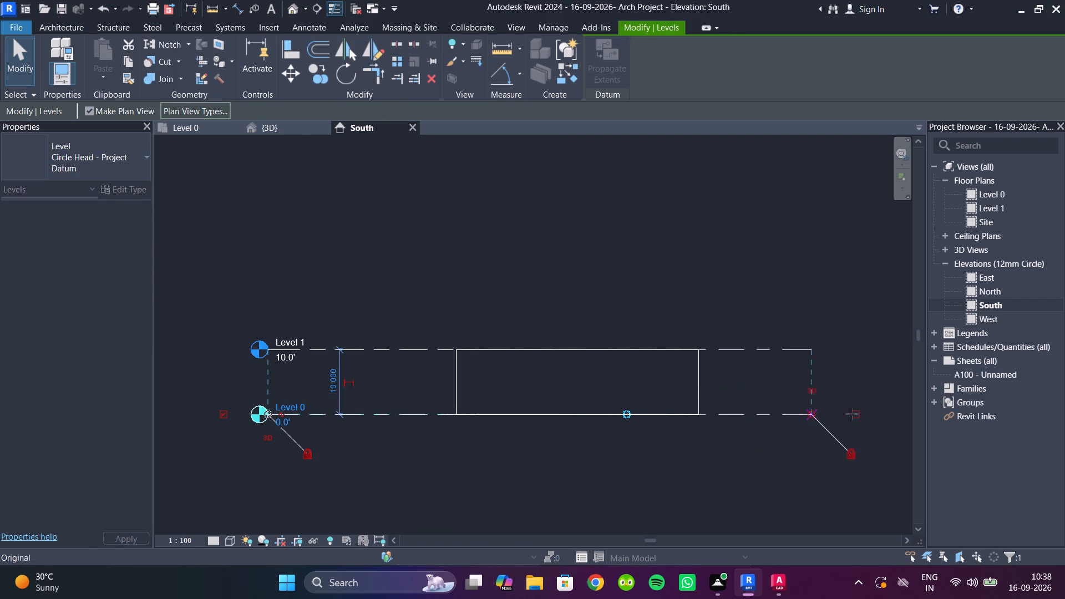
pyautogui.moveTo(851, 414); pyautogui.dragTo(917, 424)
pyautogui.scroll(-2, 769, 480)
pyautogui.moveTo(769, 480); pyautogui.dragTo(637, 483, button='middle')
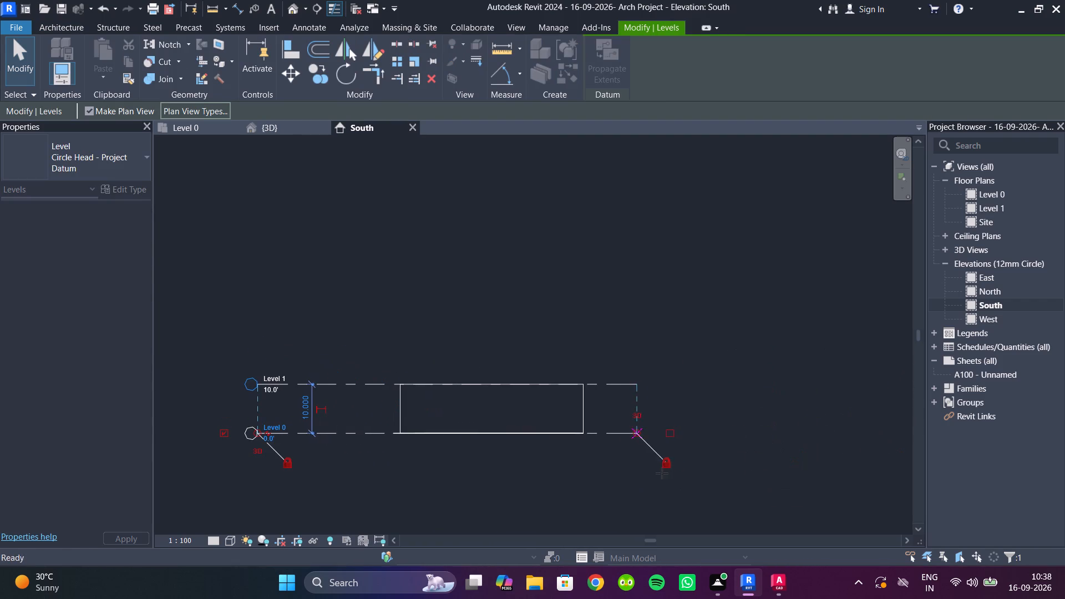
pyautogui.click(810, 466)
pyautogui.scroll(-2, 540, 451)
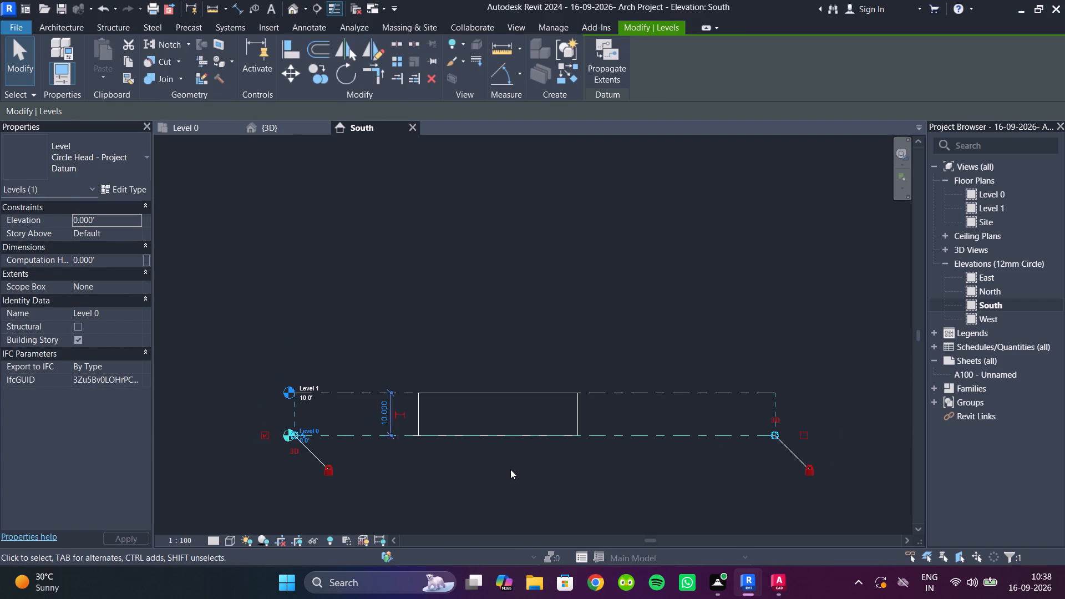
pyautogui.click(508, 471)
pyautogui.scroll(5, 453, 431)
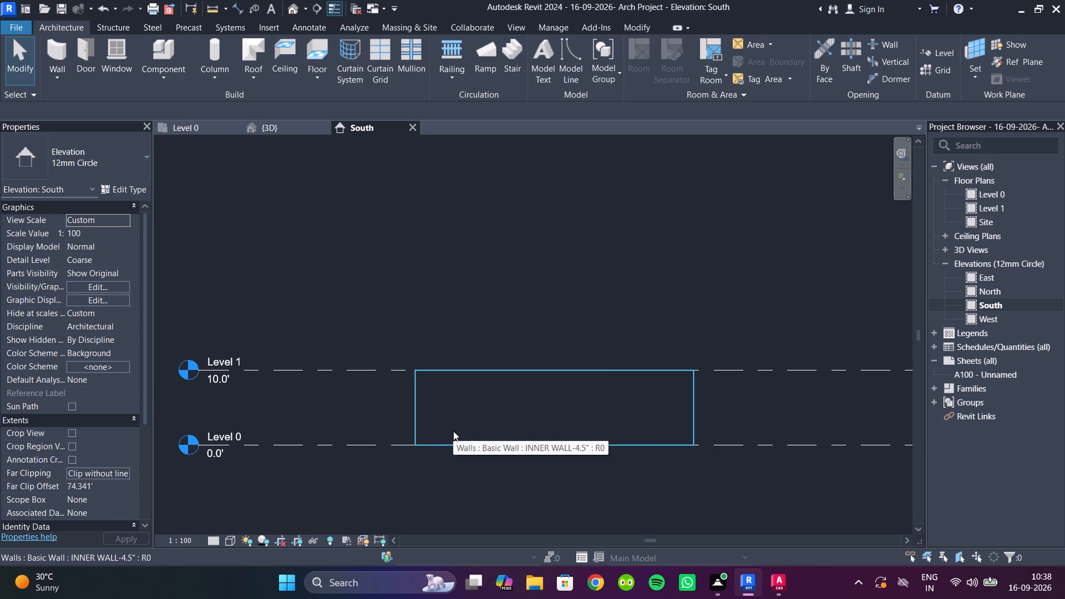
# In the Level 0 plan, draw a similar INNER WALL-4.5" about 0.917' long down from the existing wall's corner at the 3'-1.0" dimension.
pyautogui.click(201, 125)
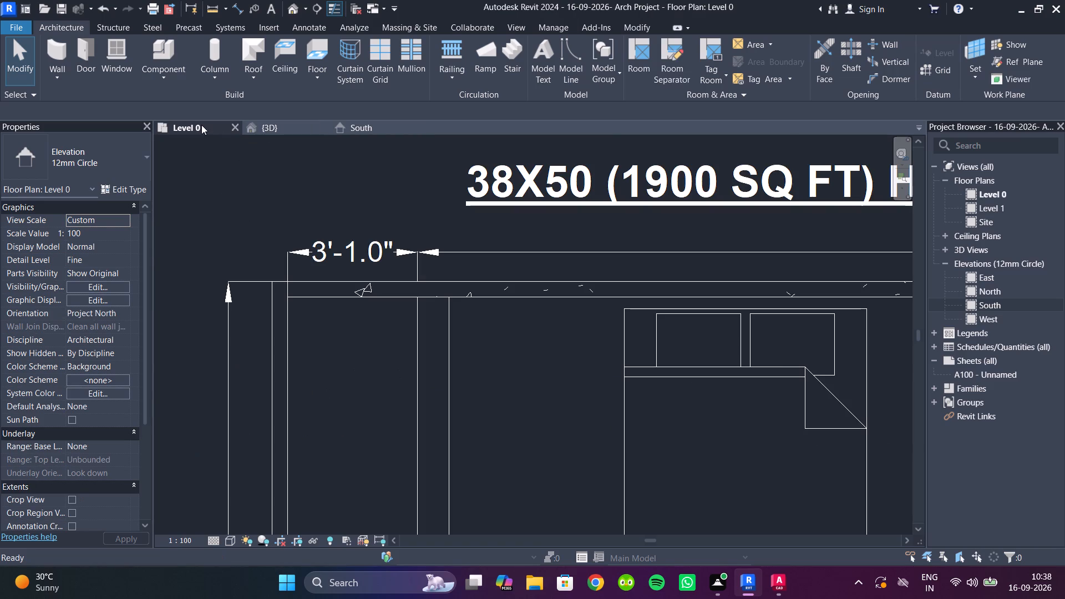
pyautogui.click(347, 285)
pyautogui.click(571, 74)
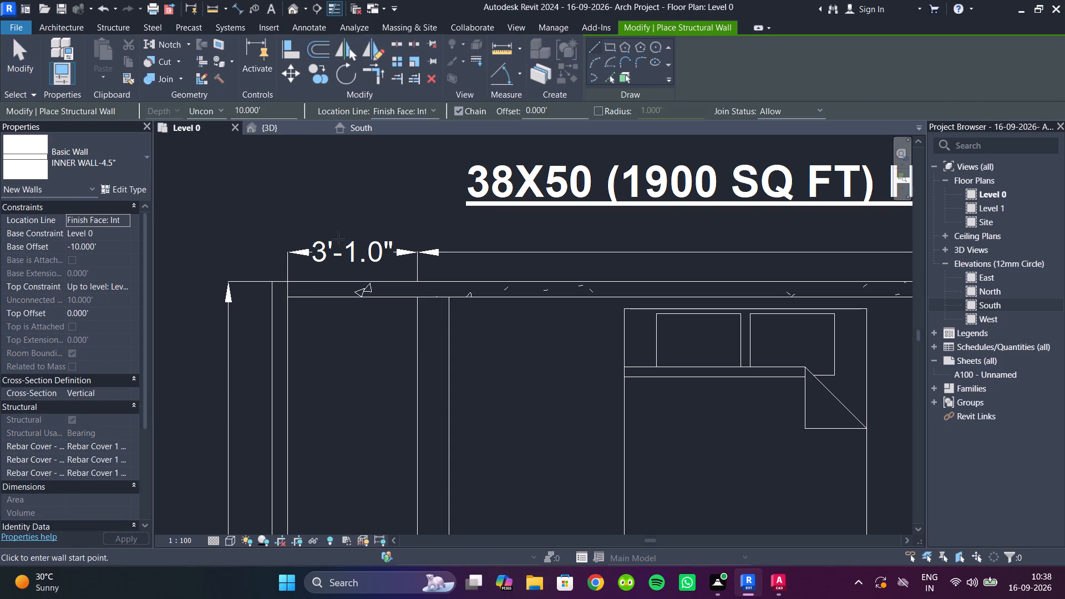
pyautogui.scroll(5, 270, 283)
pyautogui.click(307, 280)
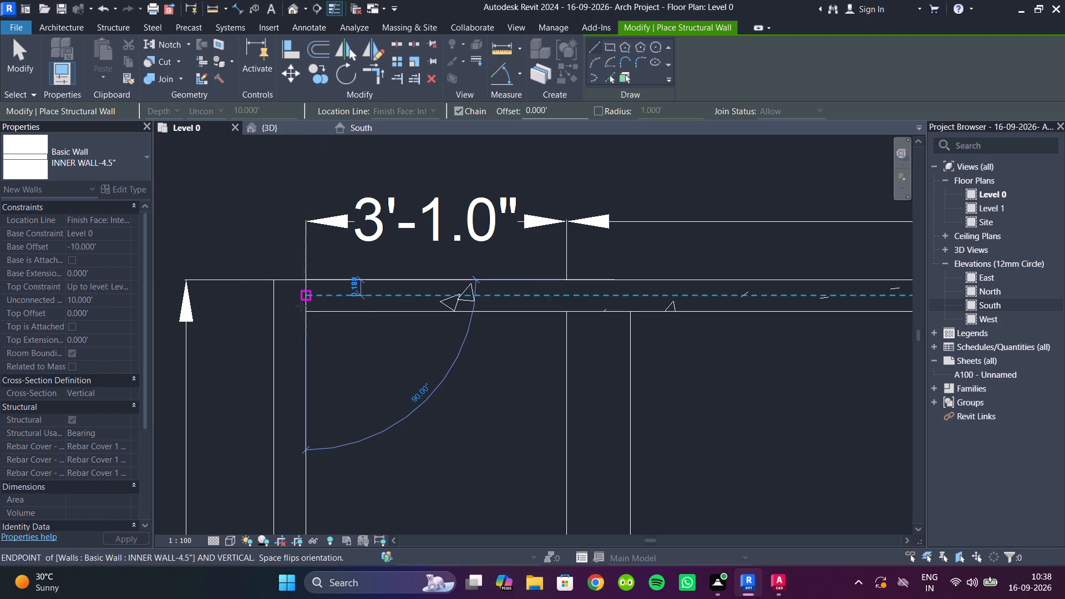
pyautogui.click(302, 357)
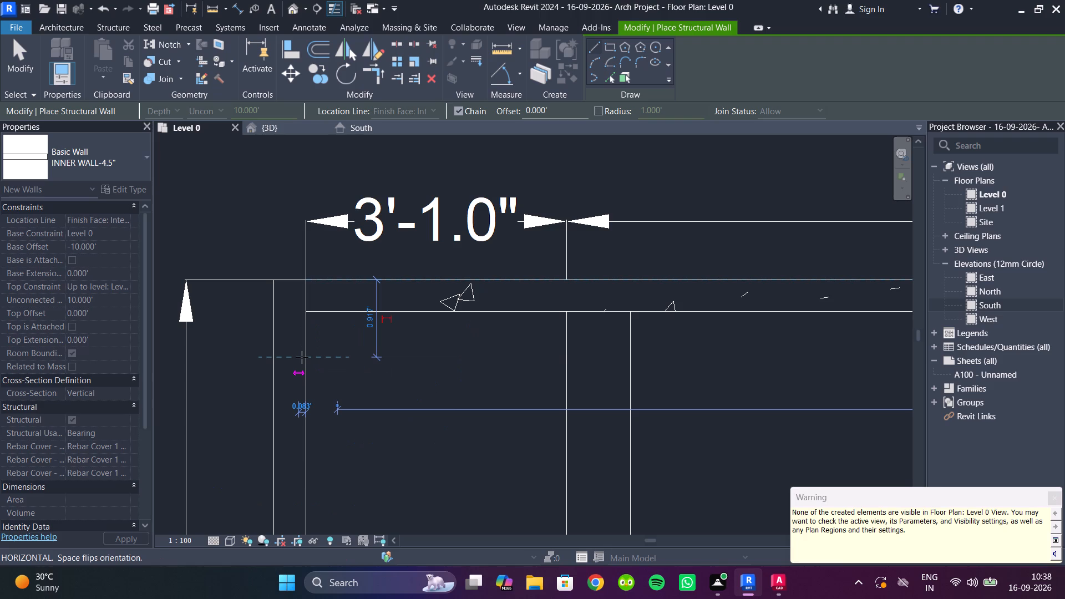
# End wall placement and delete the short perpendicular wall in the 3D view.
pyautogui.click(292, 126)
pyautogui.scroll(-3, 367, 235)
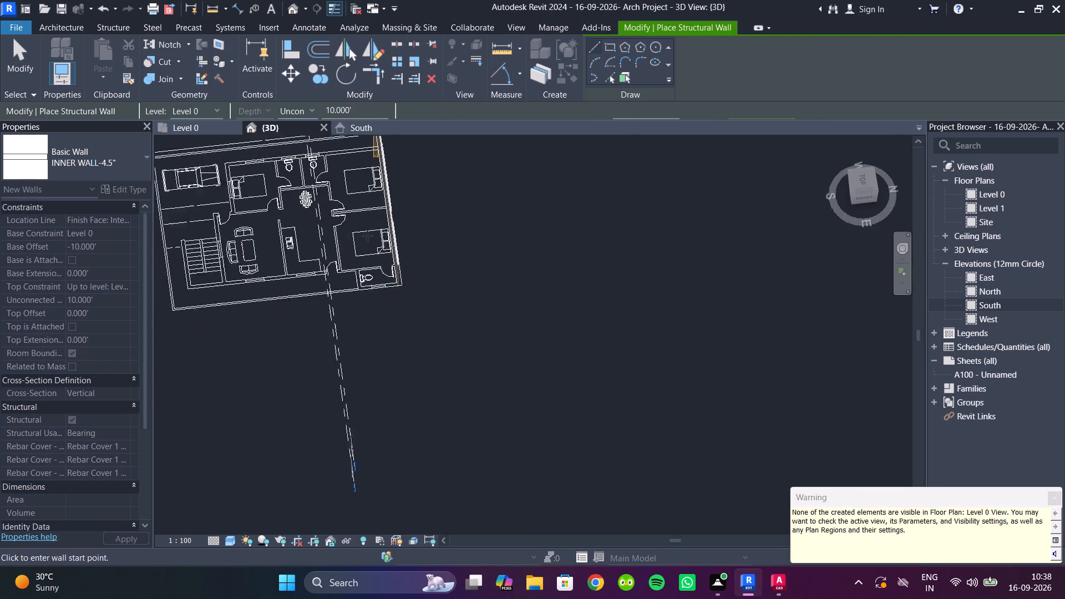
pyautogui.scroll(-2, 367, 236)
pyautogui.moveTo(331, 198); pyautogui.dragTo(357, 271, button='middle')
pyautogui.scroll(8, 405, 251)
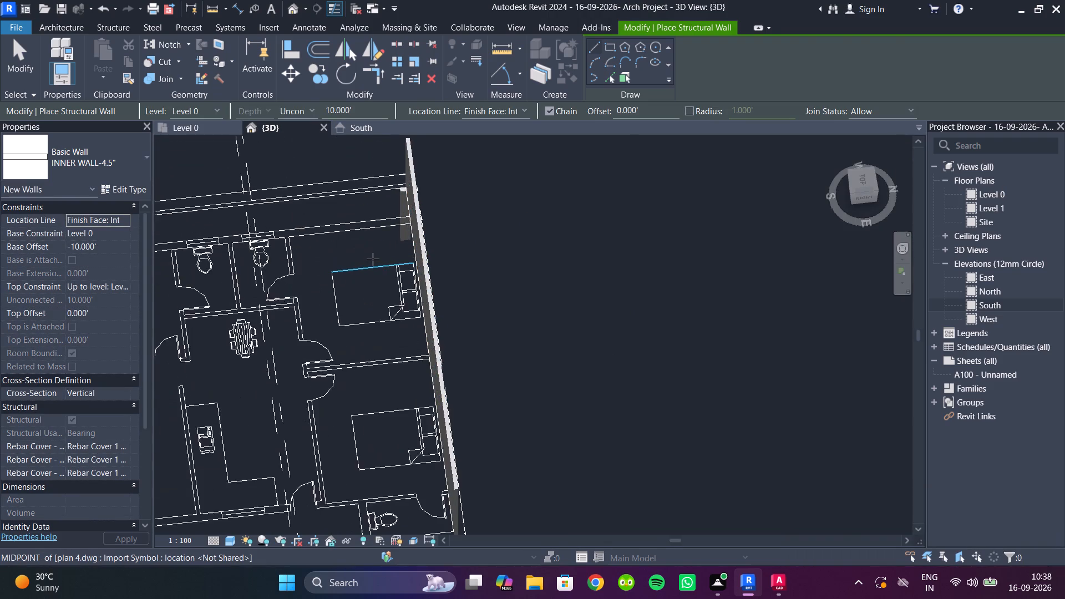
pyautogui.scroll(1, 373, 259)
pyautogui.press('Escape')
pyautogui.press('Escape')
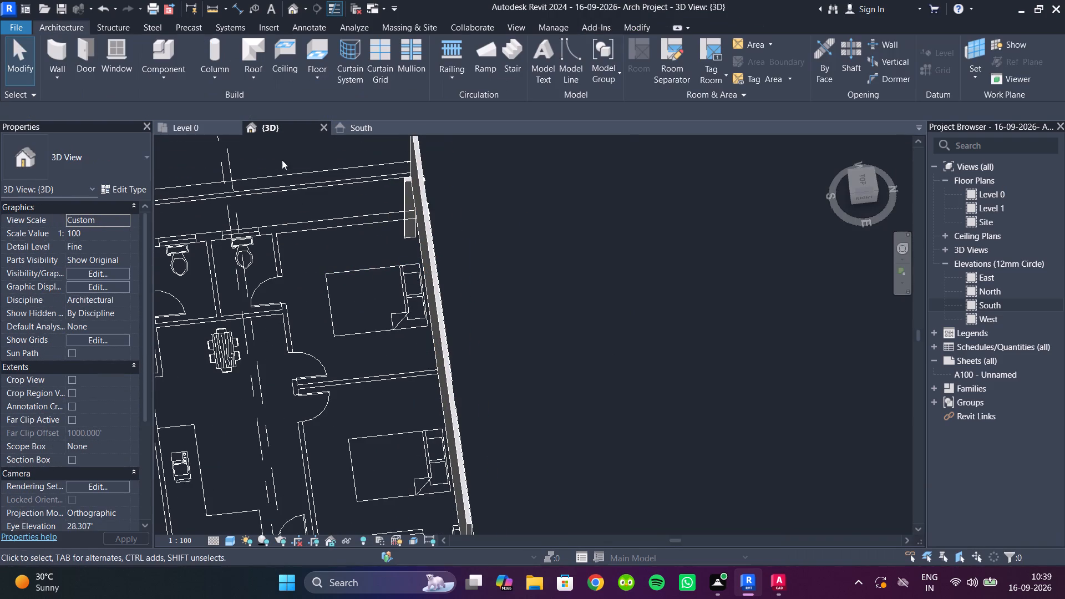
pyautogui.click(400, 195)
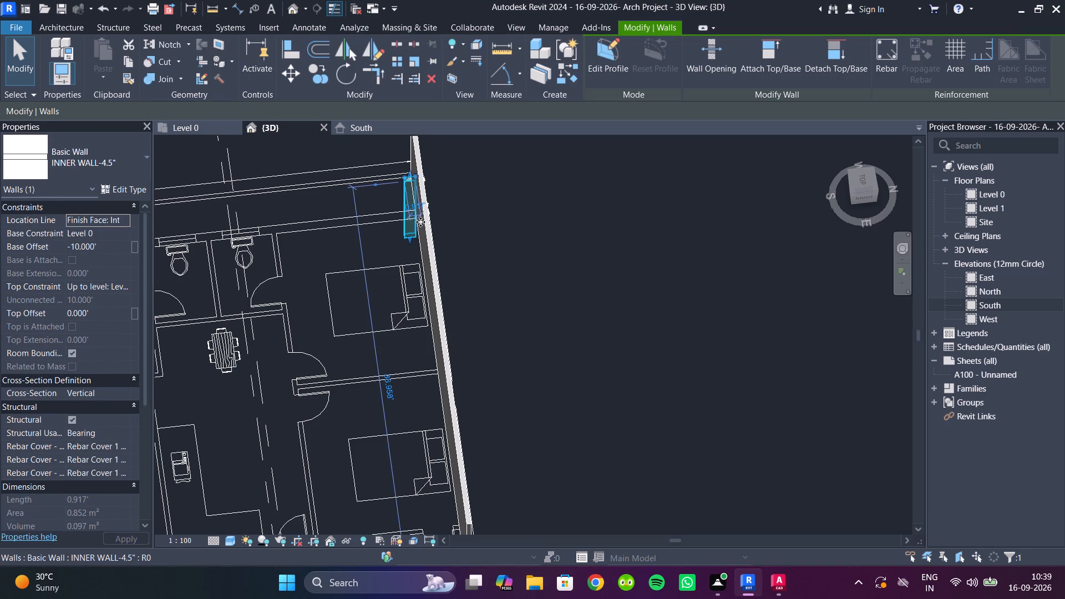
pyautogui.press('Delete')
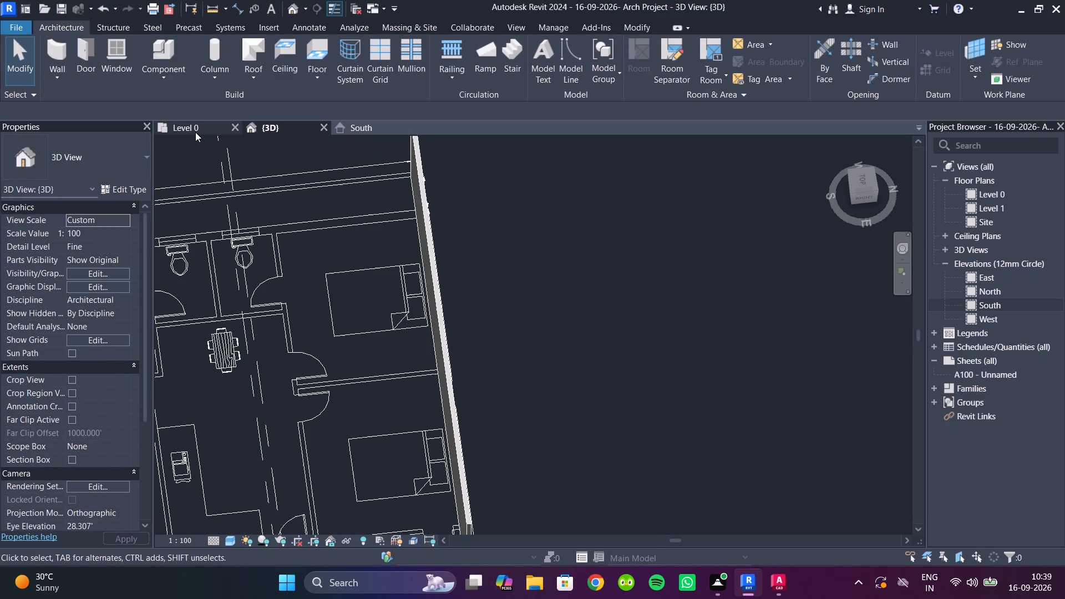
# In the Level 0 plan, draw an unconnected INNER WALL-4.5" about 49.3' long from the 3'-1.0" dimension corner along the garden side, using Finish Face: Interior.
pyautogui.click(195, 132)
pyautogui.scroll(-9, 373, 272)
pyautogui.moveTo(366, 280); pyautogui.dragTo(334, 199, button='middle')
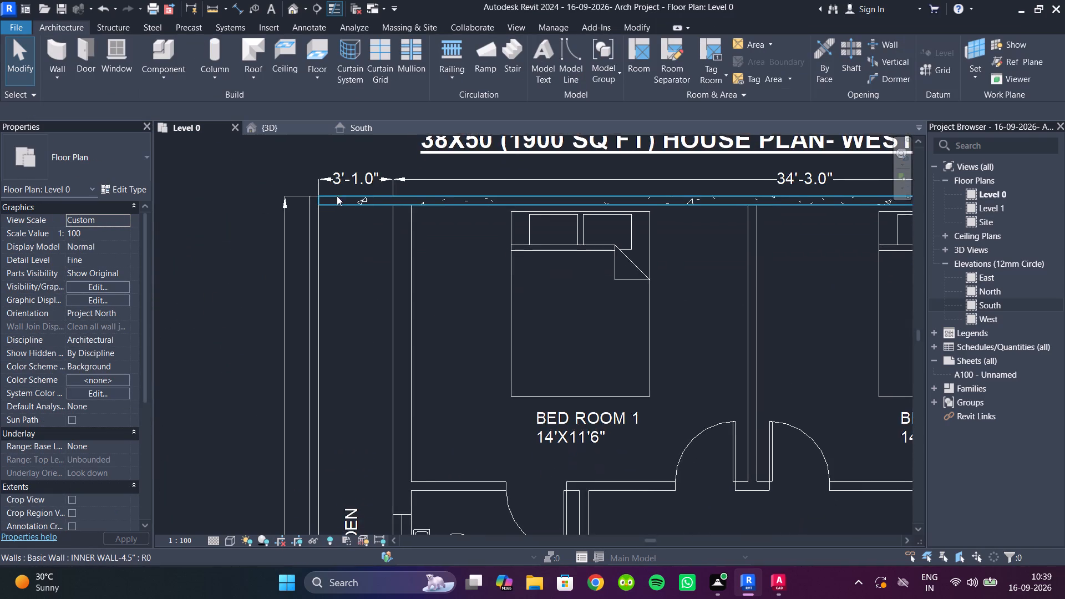
pyautogui.scroll(-4, 327, 190)
pyautogui.scroll(10, 327, 190)
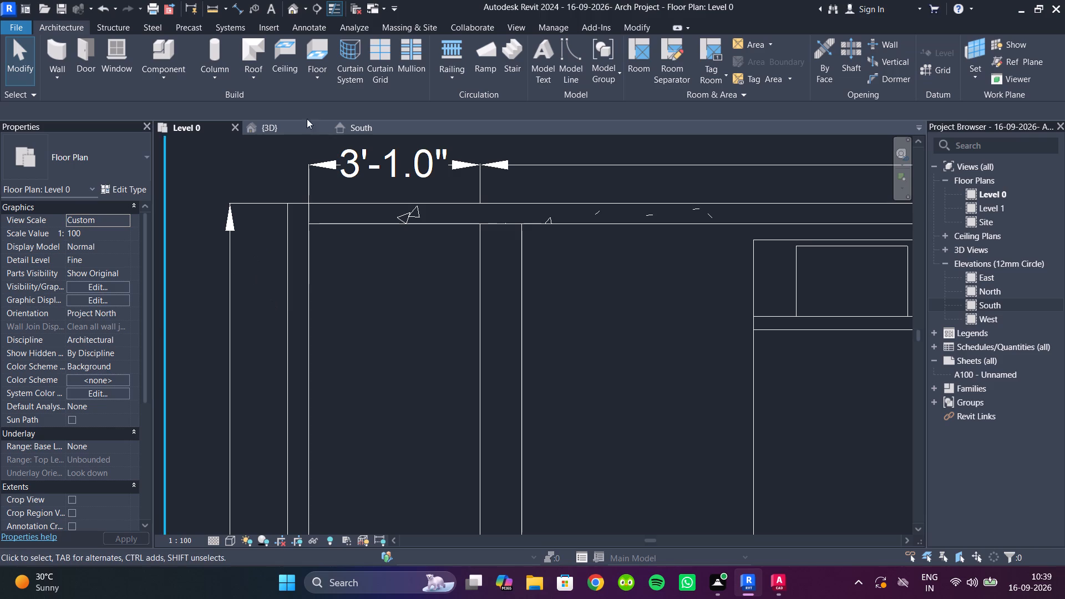
pyautogui.click(49, 59)
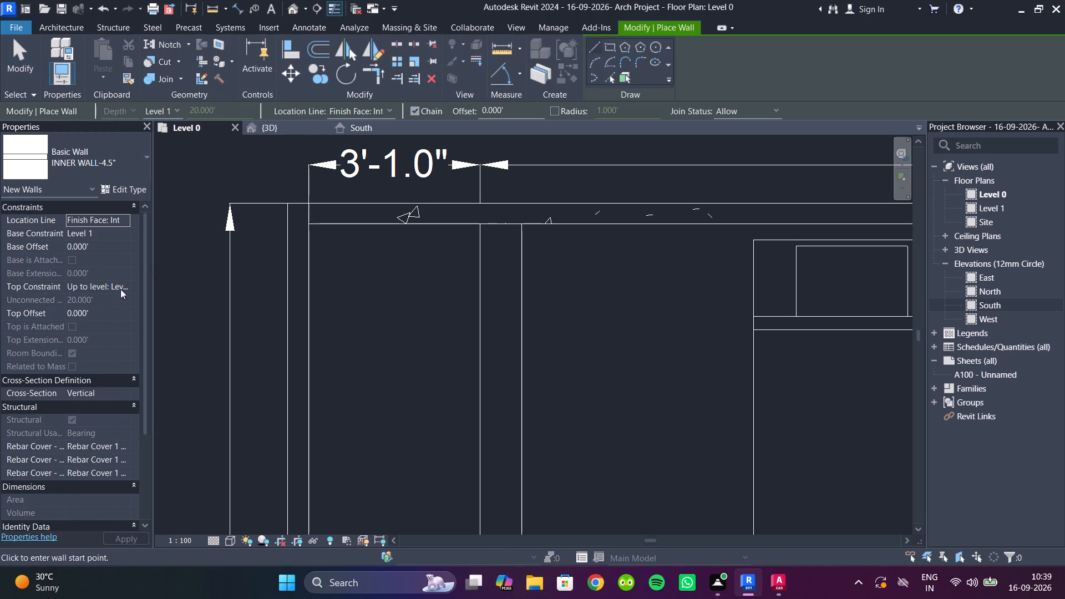
pyautogui.click(173, 111)
pyautogui.click(175, 136)
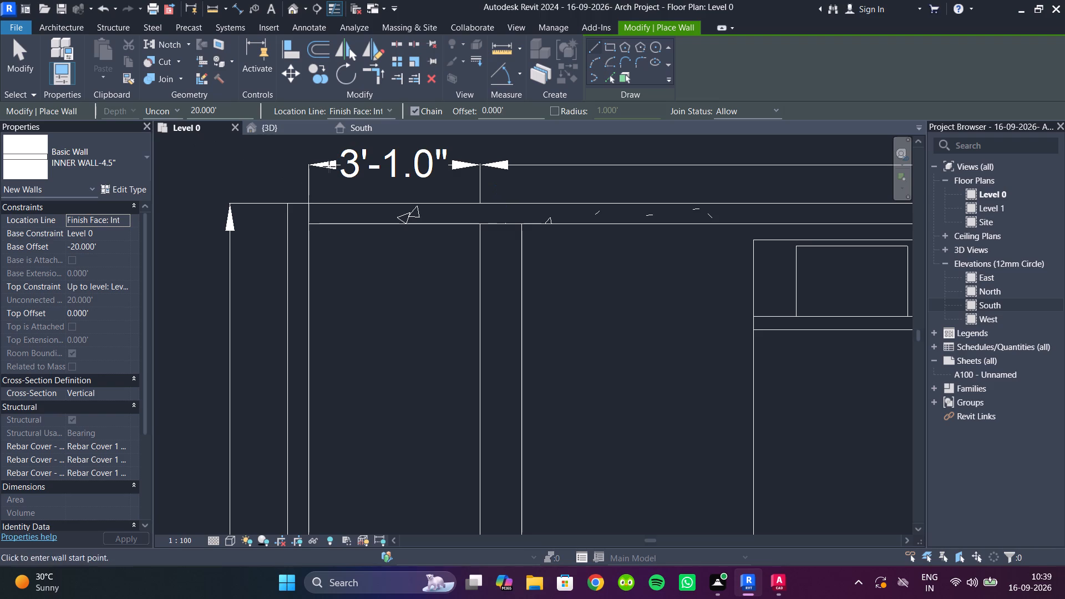
pyautogui.click(386, 110)
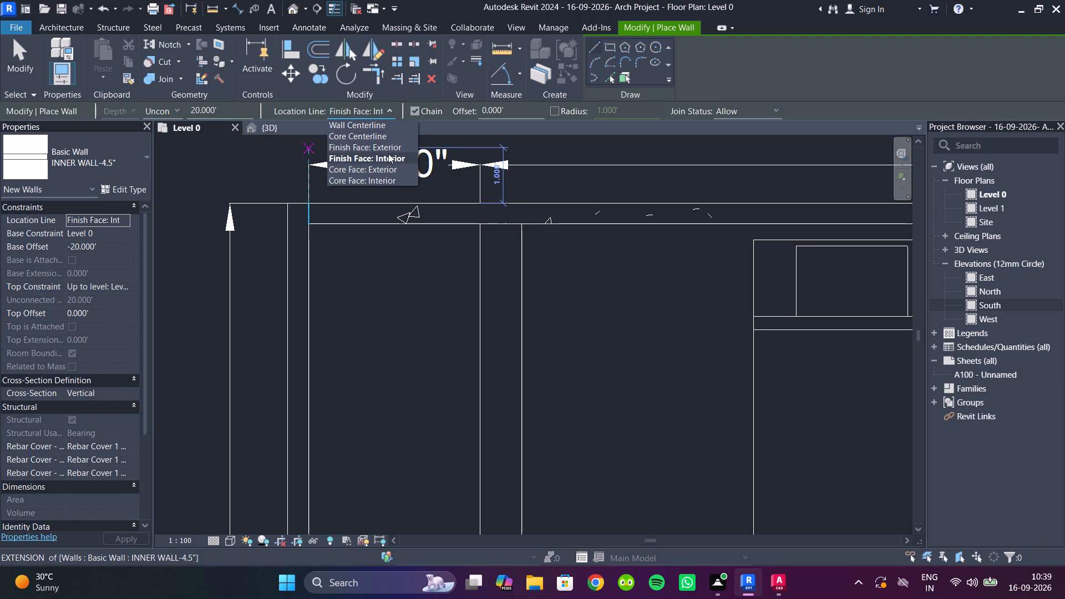
pyautogui.click(388, 154)
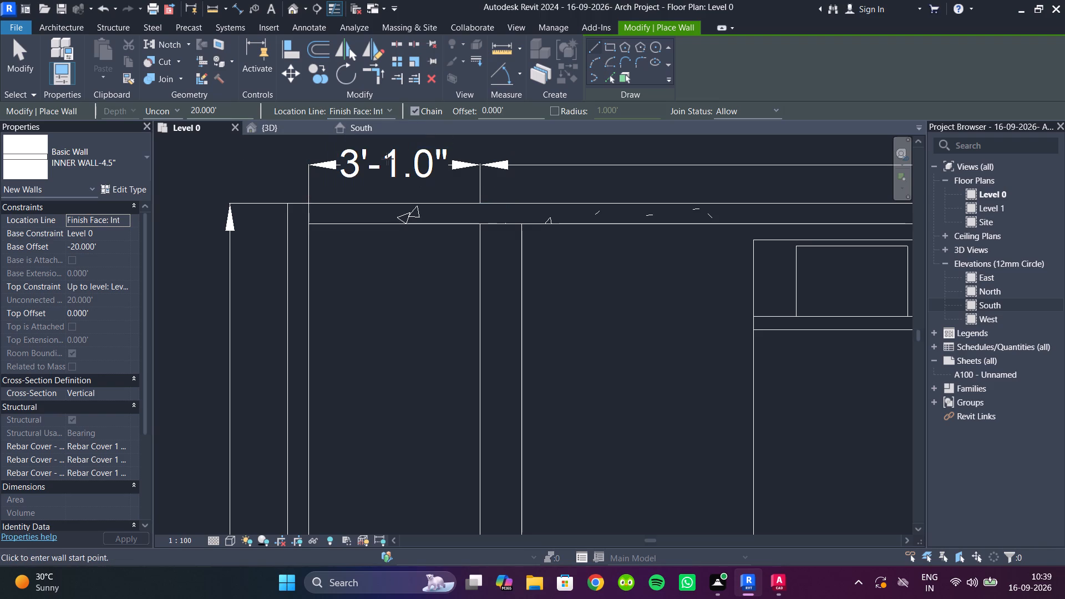
pyautogui.click(308, 200)
pyautogui.scroll(-13, 306, 324)
pyautogui.moveTo(306, 324); pyautogui.dragTo(291, 211, button='middle')
pyautogui.scroll(-3, 280, 367)
pyautogui.moveTo(280, 369); pyautogui.dragTo(298, 265, button='middle')
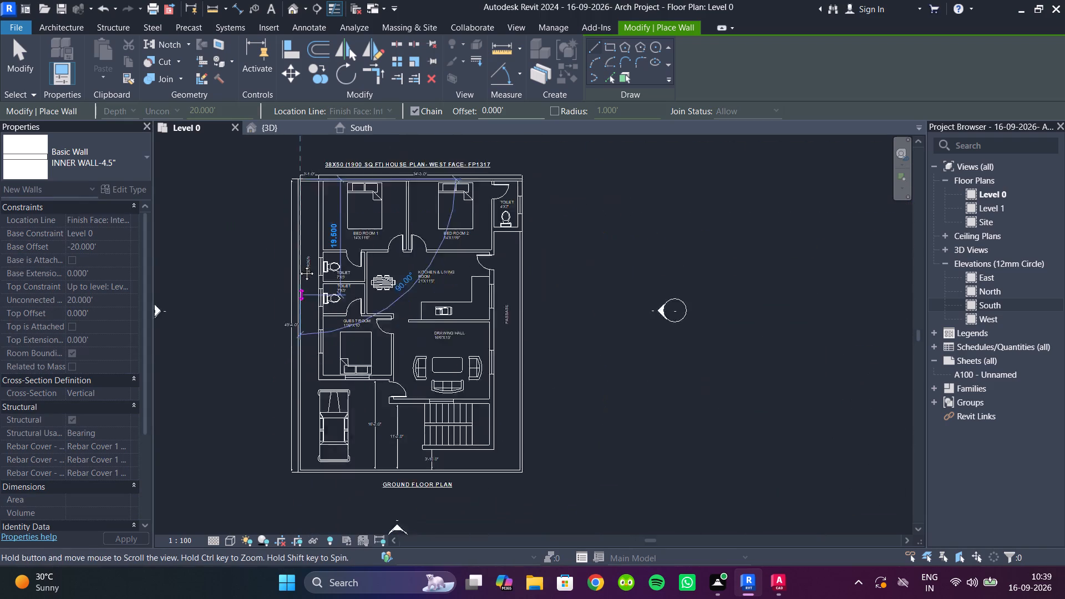
pyautogui.moveTo(298, 265); pyautogui.dragTo(298, 264, button='middle')
pyautogui.scroll(10, 301, 370)
pyautogui.moveTo(303, 391); pyautogui.dragTo(316, 234, button='middle')
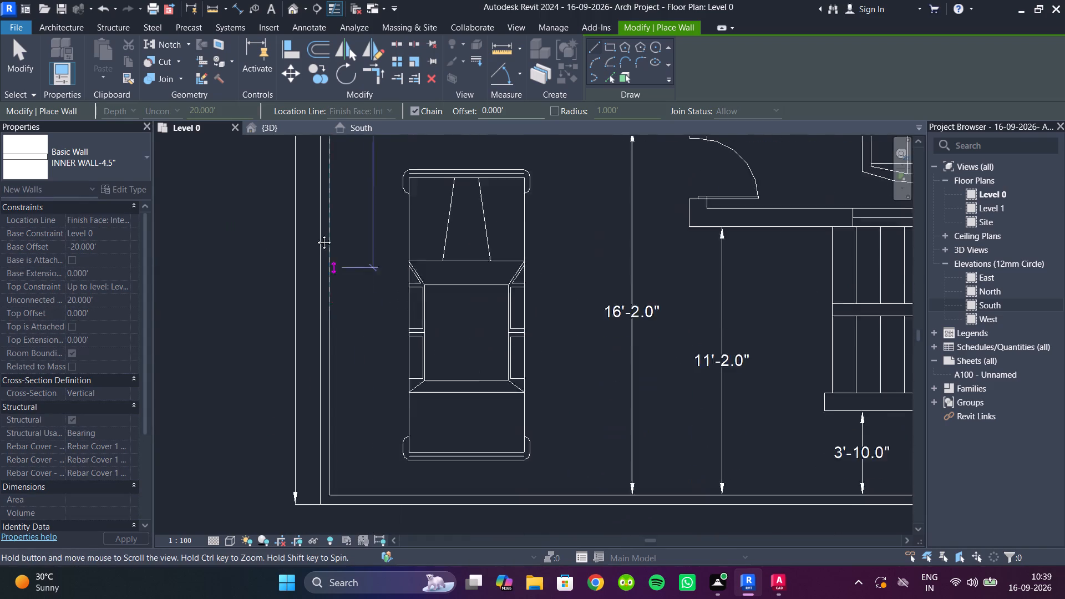
pyautogui.moveTo(316, 234); pyautogui.dragTo(317, 228, button='middle')
pyautogui.scroll(5, 328, 424)
pyautogui.moveTo(340, 478); pyautogui.dragTo(339, 387, button='middle')
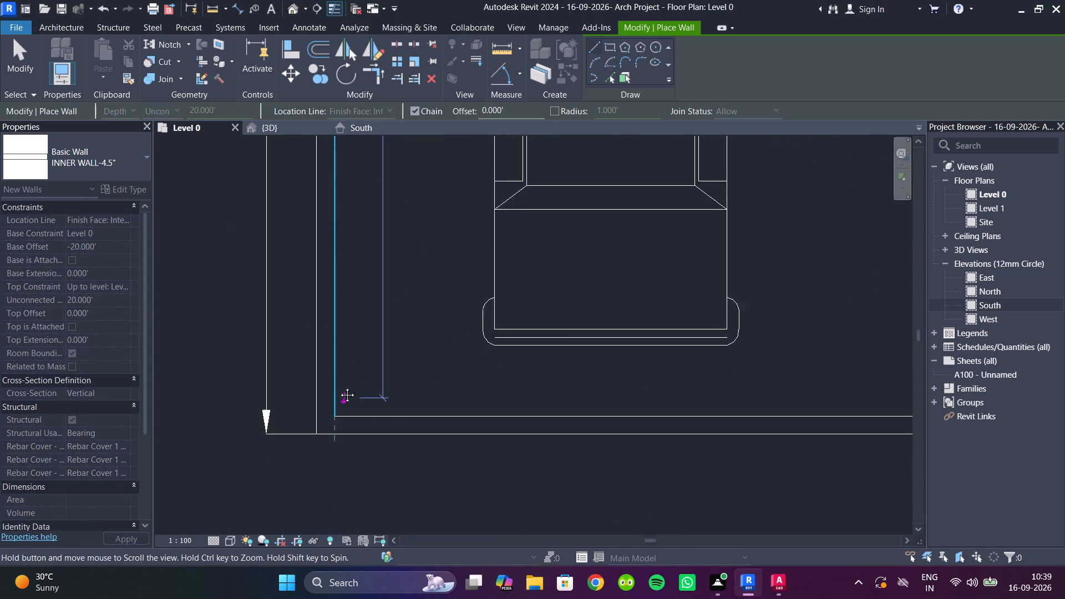
pyautogui.moveTo(339, 387); pyautogui.dragTo(339, 384, button='middle')
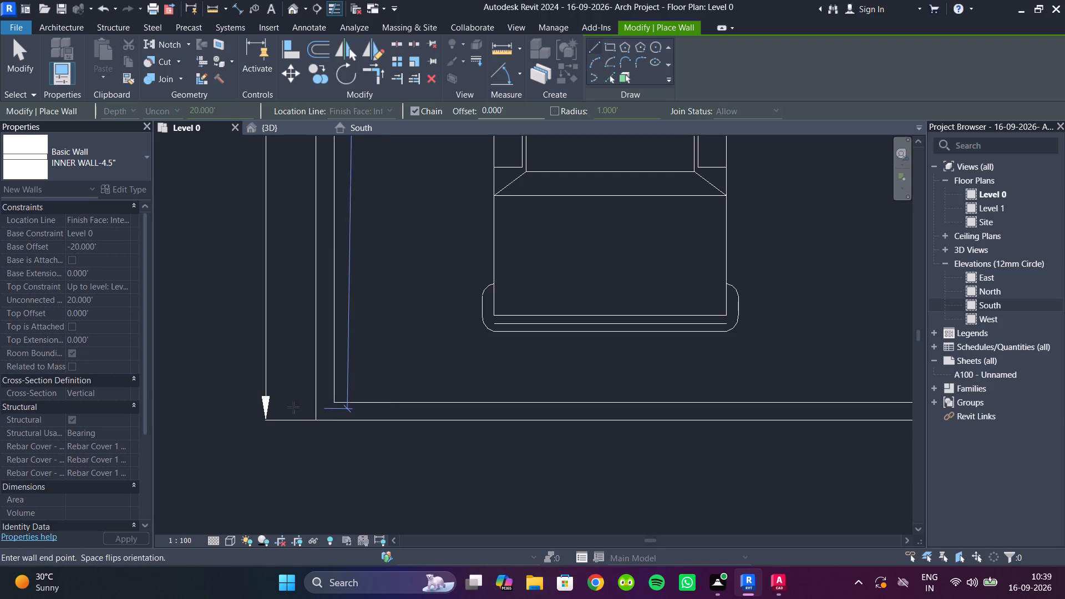
pyautogui.click(333, 420)
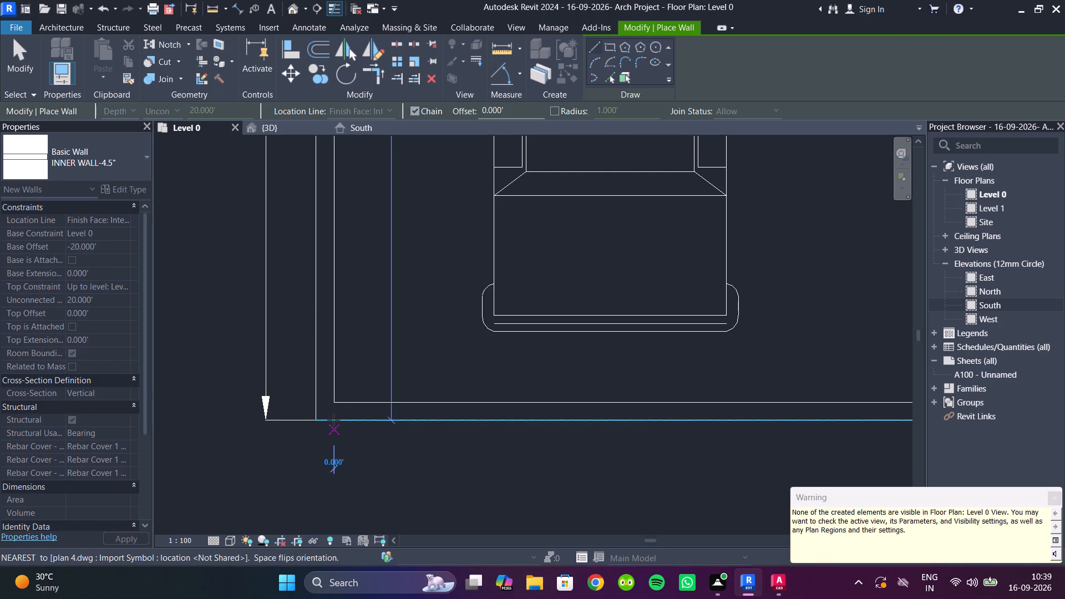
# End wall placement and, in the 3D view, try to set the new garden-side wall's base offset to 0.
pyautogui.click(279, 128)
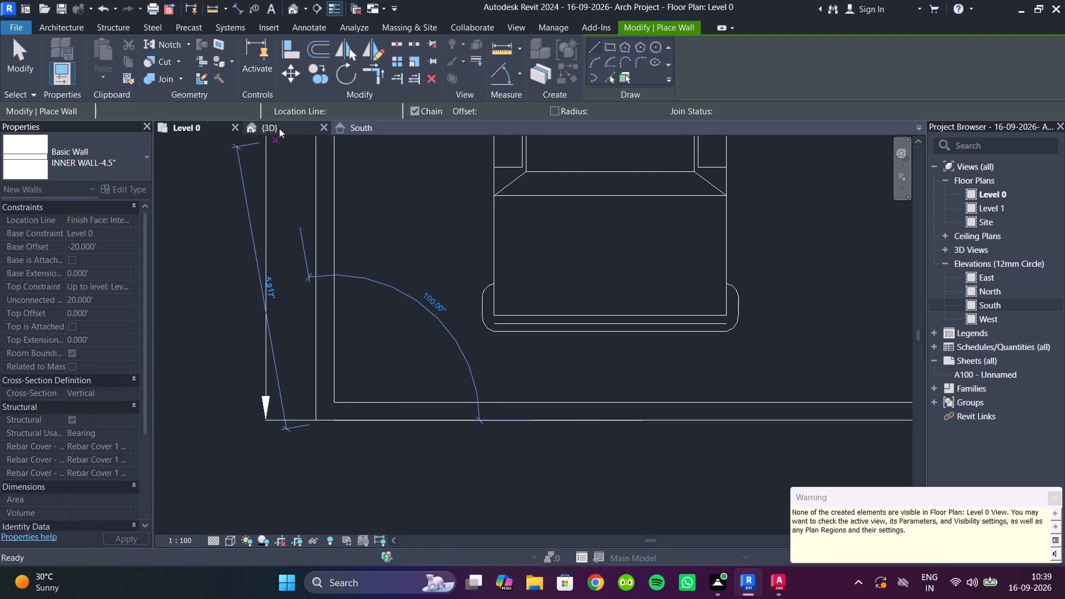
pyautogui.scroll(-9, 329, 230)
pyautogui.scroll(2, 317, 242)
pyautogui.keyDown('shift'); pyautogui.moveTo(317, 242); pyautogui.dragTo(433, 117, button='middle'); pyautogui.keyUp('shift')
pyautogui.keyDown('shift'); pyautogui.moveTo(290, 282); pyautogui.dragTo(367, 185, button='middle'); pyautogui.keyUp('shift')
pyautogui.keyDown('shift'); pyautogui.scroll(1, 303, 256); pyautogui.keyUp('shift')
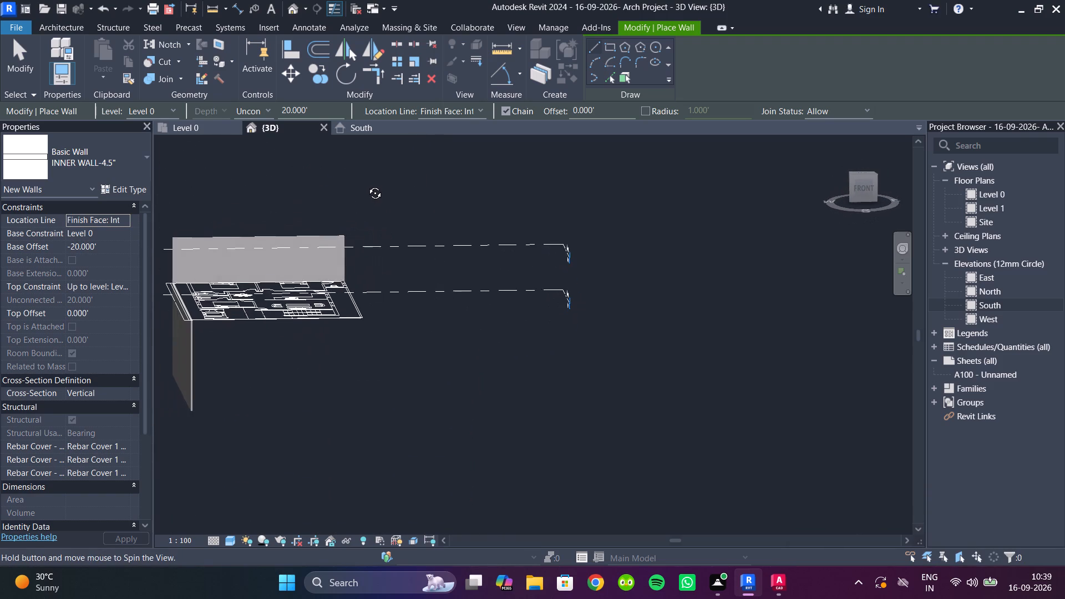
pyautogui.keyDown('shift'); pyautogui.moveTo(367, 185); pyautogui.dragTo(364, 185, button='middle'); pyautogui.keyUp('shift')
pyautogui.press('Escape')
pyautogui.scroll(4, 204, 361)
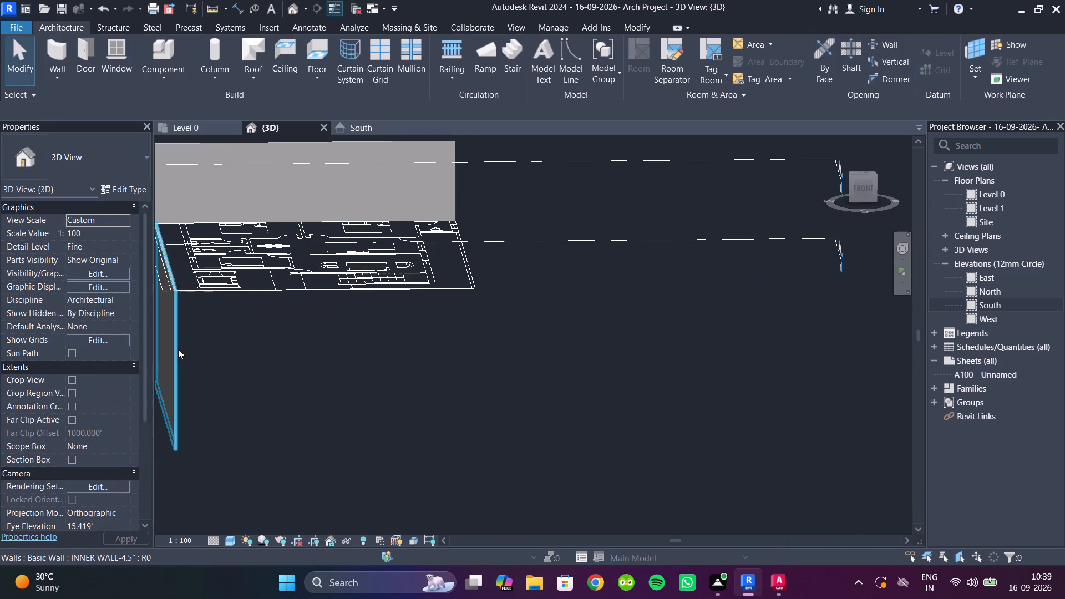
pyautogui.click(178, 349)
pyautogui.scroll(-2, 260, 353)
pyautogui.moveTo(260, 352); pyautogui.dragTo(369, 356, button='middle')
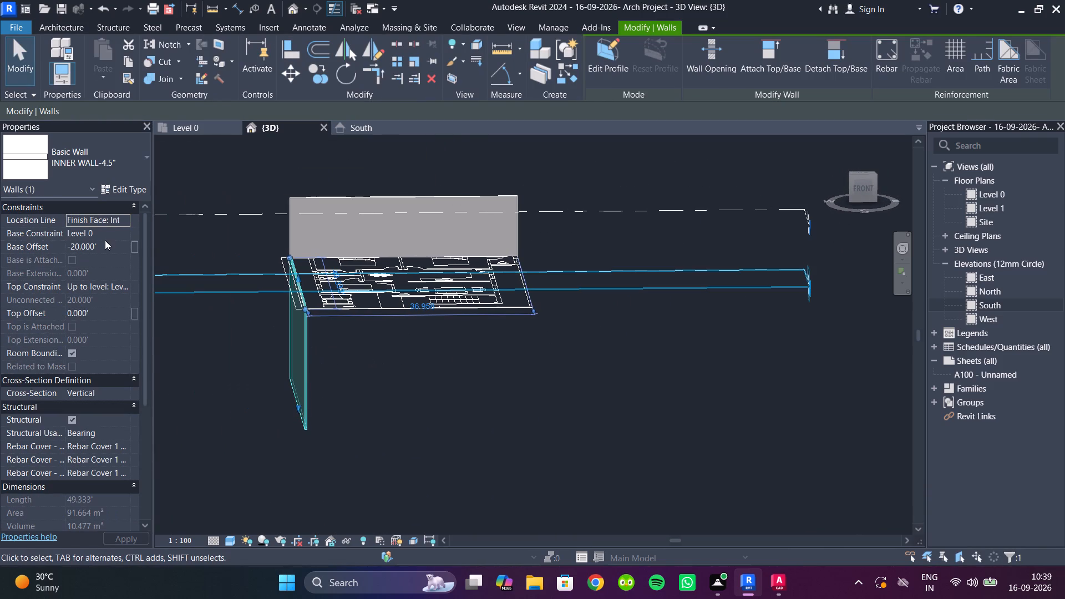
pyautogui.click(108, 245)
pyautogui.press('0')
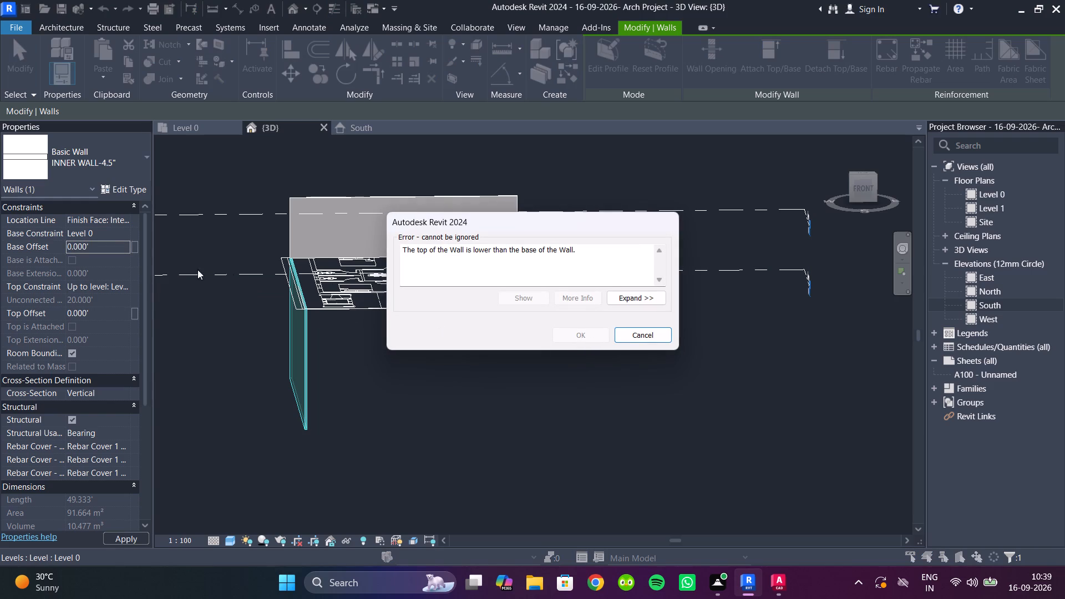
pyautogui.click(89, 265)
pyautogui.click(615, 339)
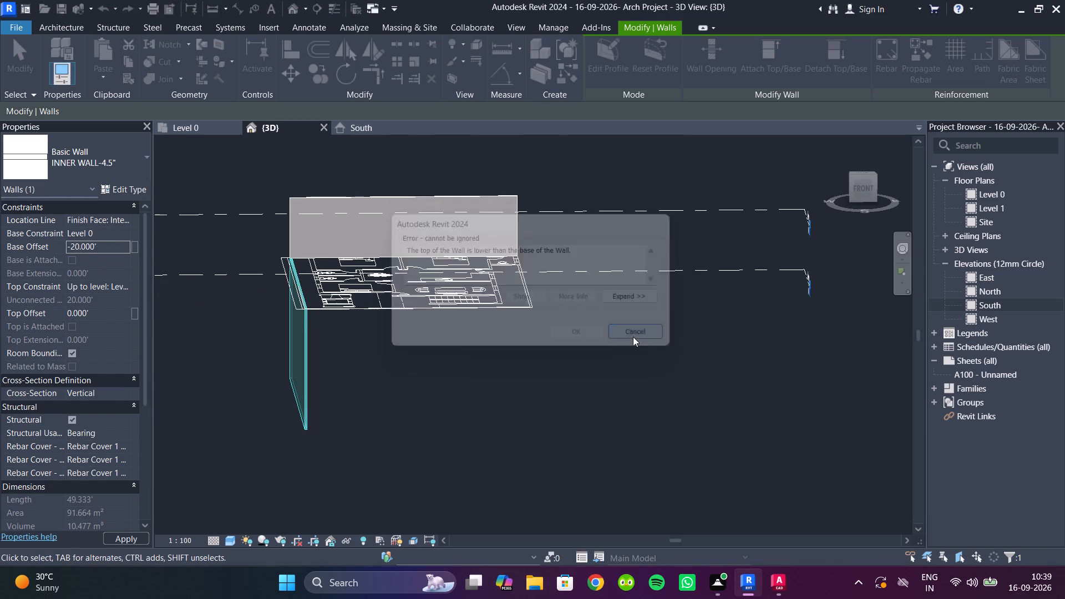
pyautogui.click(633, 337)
# Set the garden-side wall's base offset to 0, its top constraint to Unconnected and its unconnected height to 4'.
pyautogui.click(313, 349)
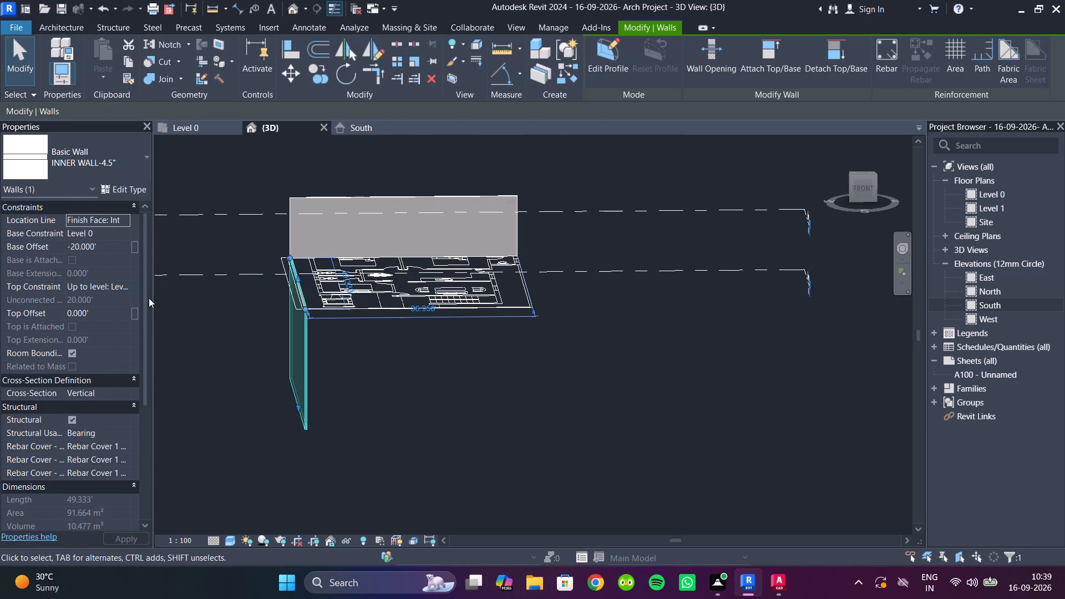
pyautogui.click(111, 249)
pyautogui.press('0')
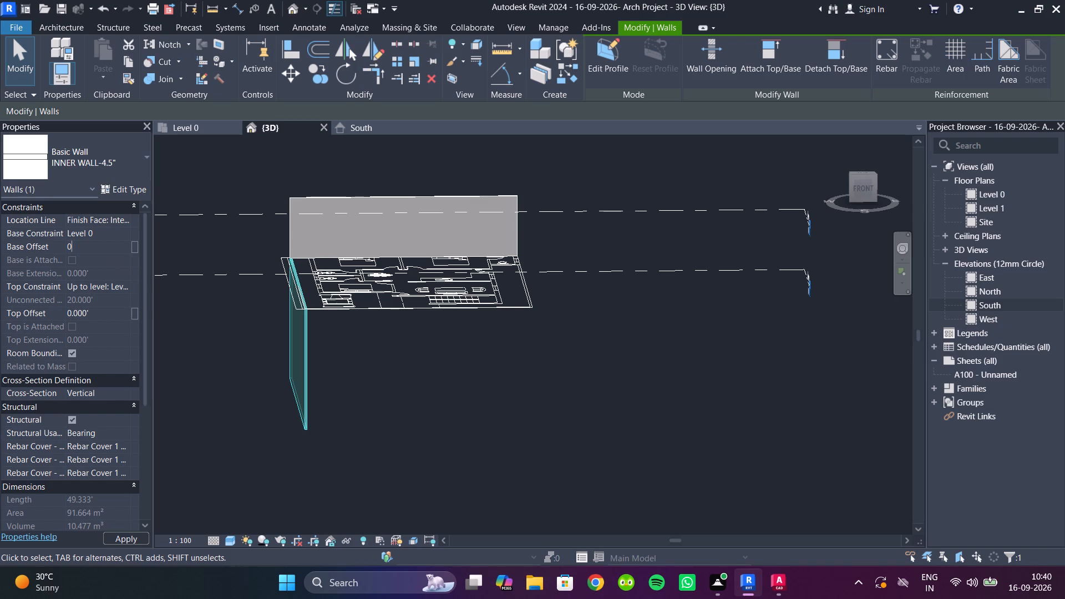
pyautogui.click(109, 287)
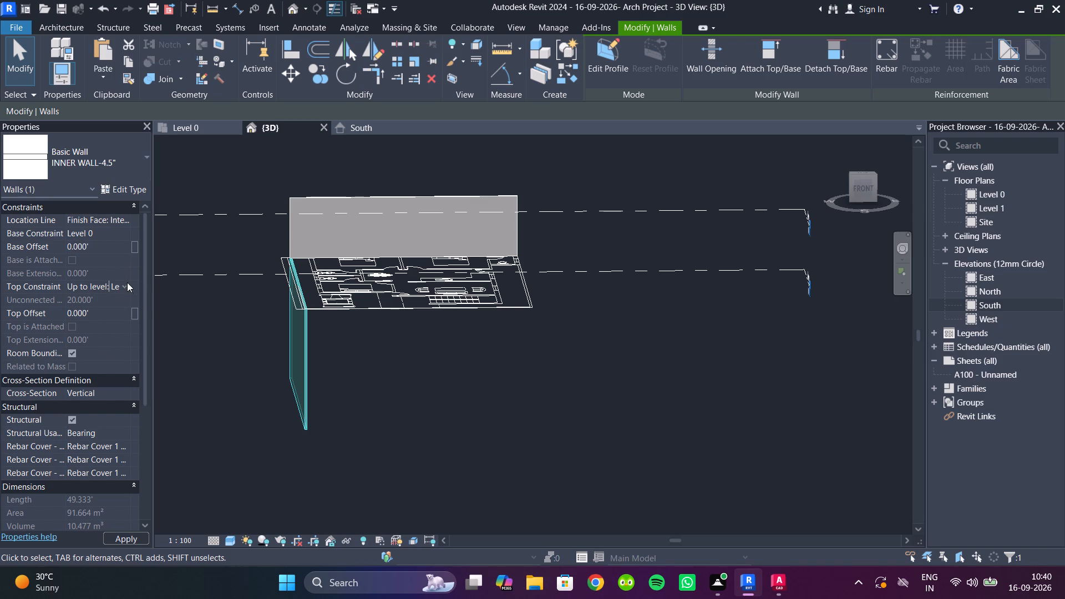
pyautogui.click(123, 281)
pyautogui.click(103, 302)
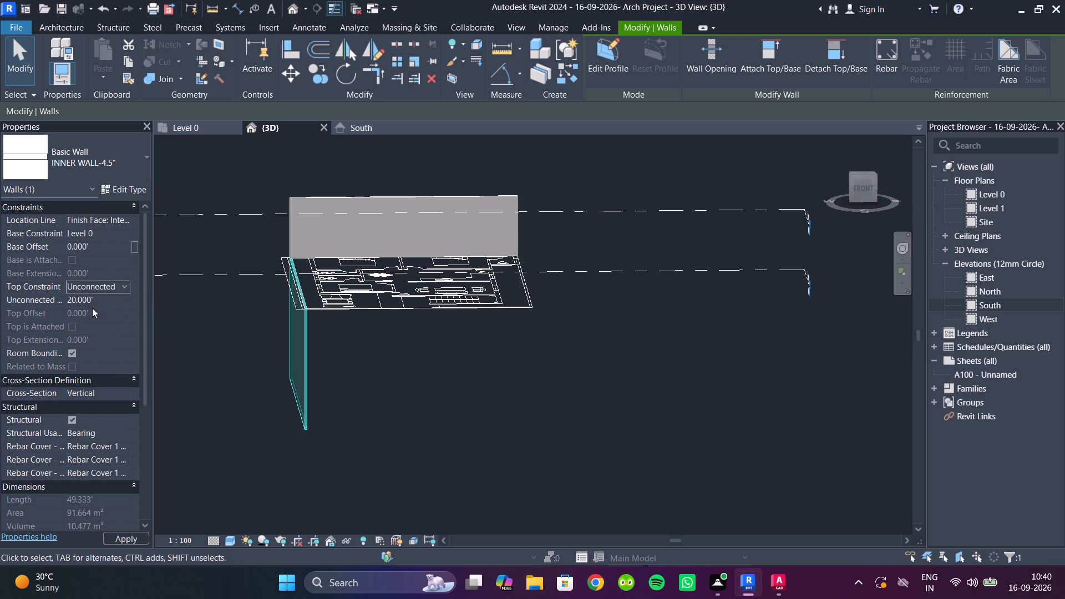
pyautogui.click(102, 302)
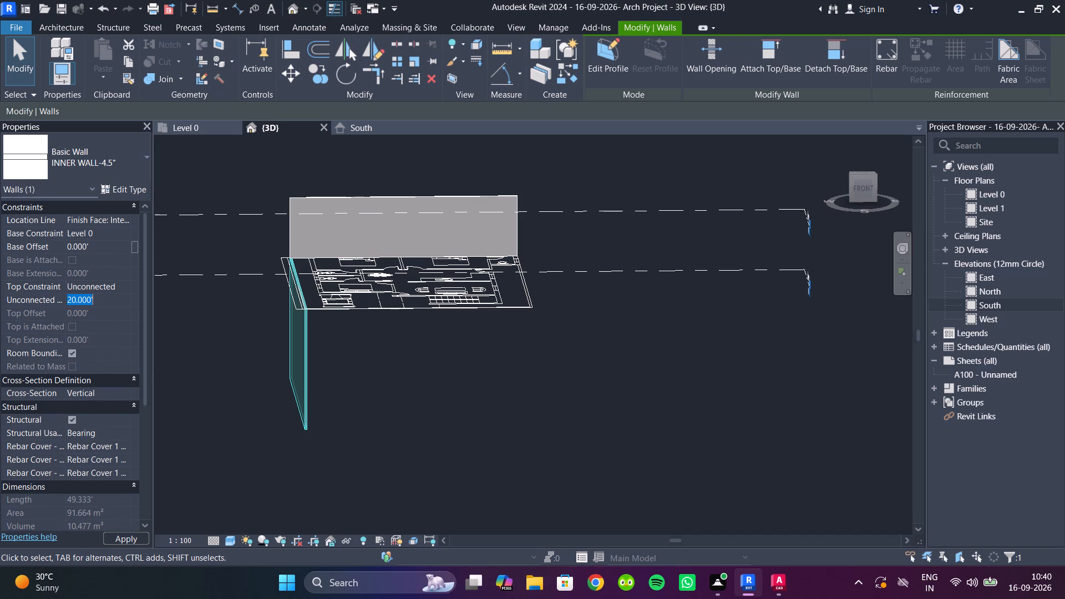
pyautogui.write("4'")
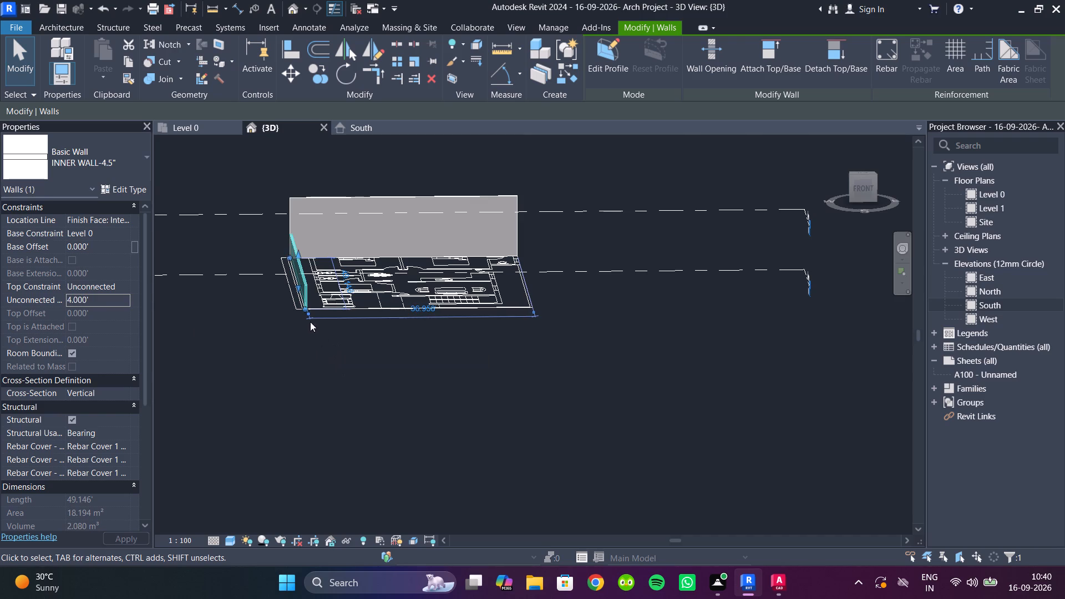
# Examine the garden-side wall's height and position against the adjoining wall and the house drawing in 3D.
pyautogui.scroll(4, 303, 318)
pyautogui.scroll(-1, 303, 322)
pyautogui.click(303, 364)
pyautogui.scroll(-3, 310, 345)
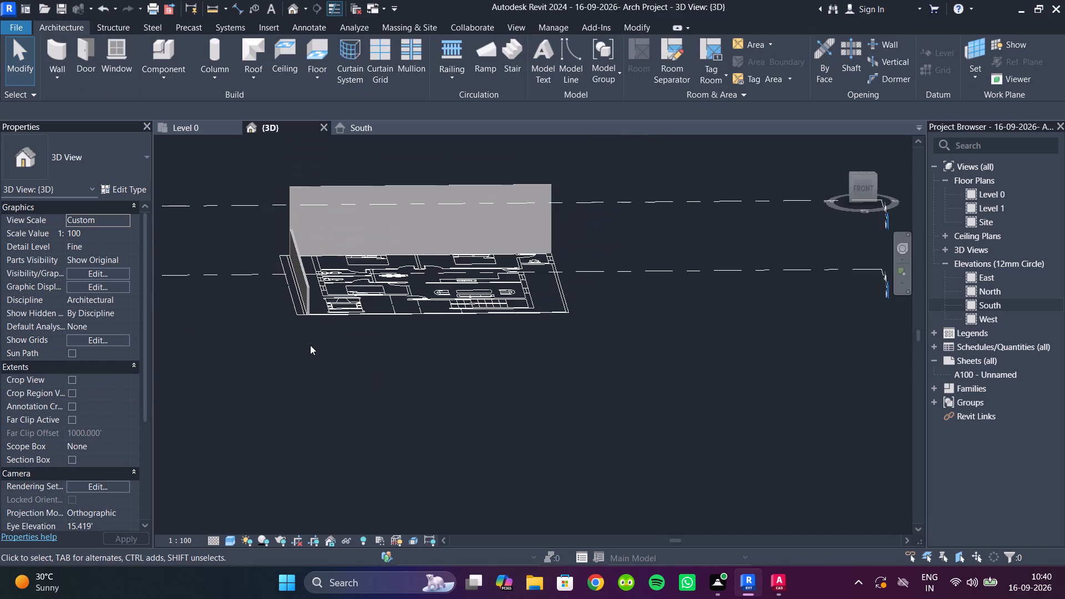
pyautogui.scroll(1, 310, 345)
pyautogui.keyDown('shift'); pyautogui.moveTo(305, 348); pyautogui.dragTo(229, 332, button='middle'); pyautogui.keyUp('shift')
pyautogui.keyDown('shift'); pyautogui.scroll(1, 303, 348); pyautogui.keyUp('shift')
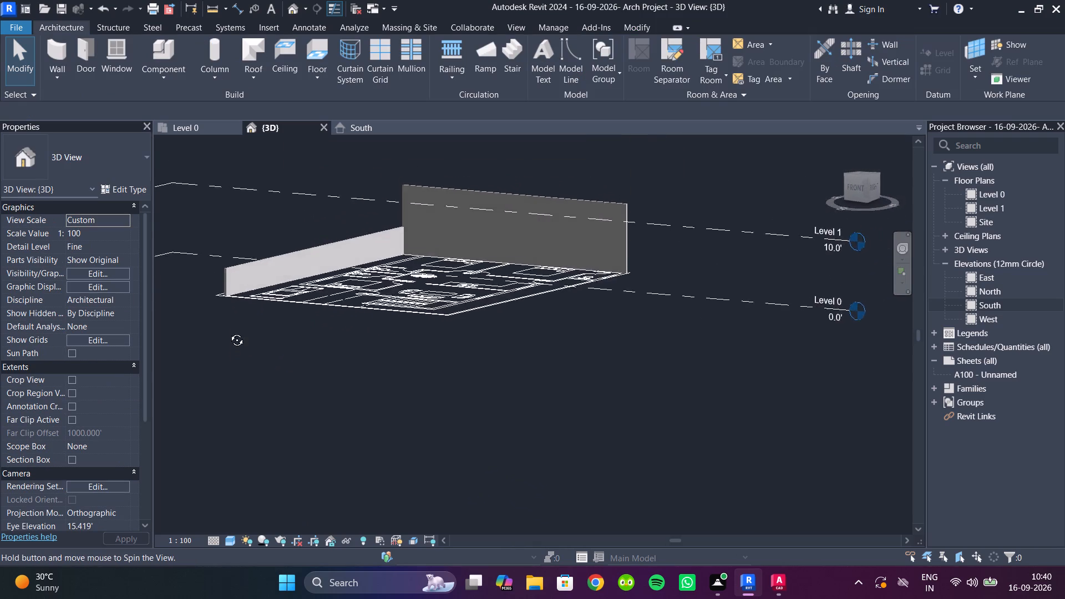
pyautogui.keyDown('shift'); pyautogui.moveTo(229, 332); pyautogui.dragTo(313, 462, button='middle'); pyautogui.keyUp('shift')
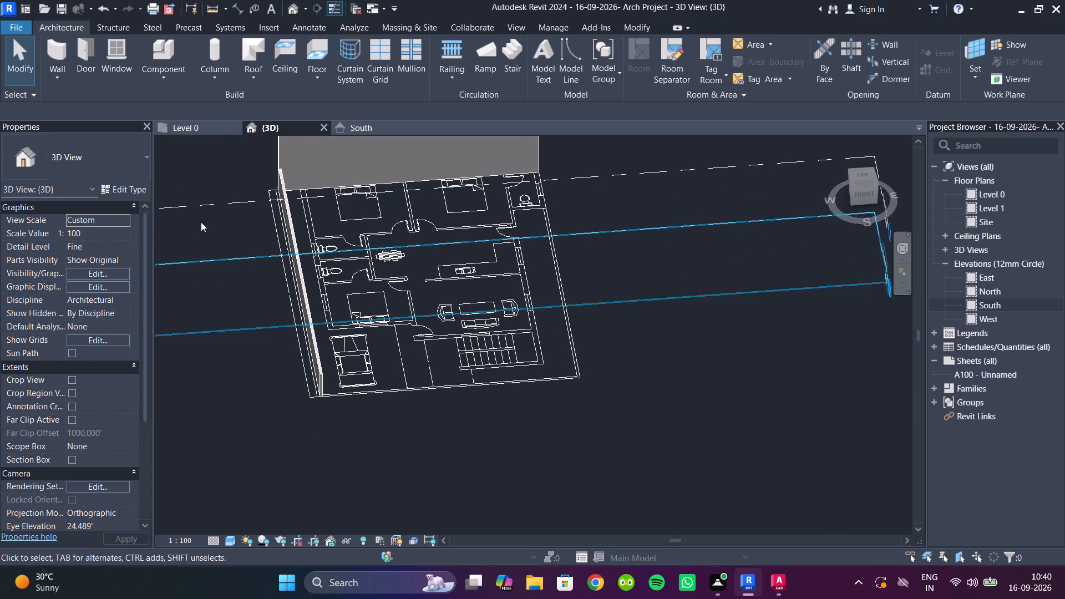
# Set the Level 0 plan's visual style to Wireframe.
pyautogui.click(203, 131)
pyautogui.scroll(-4, 357, 342)
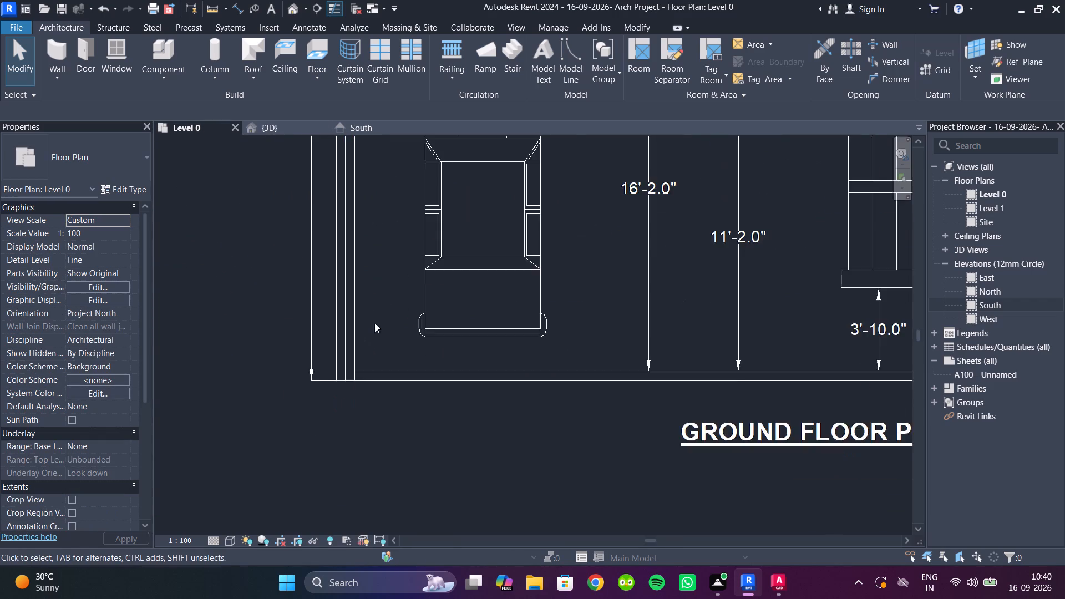
pyautogui.scroll(-5, 374, 323)
pyautogui.moveTo(373, 301); pyautogui.dragTo(332, 435, button='middle')
pyautogui.scroll(-4, 323, 283)
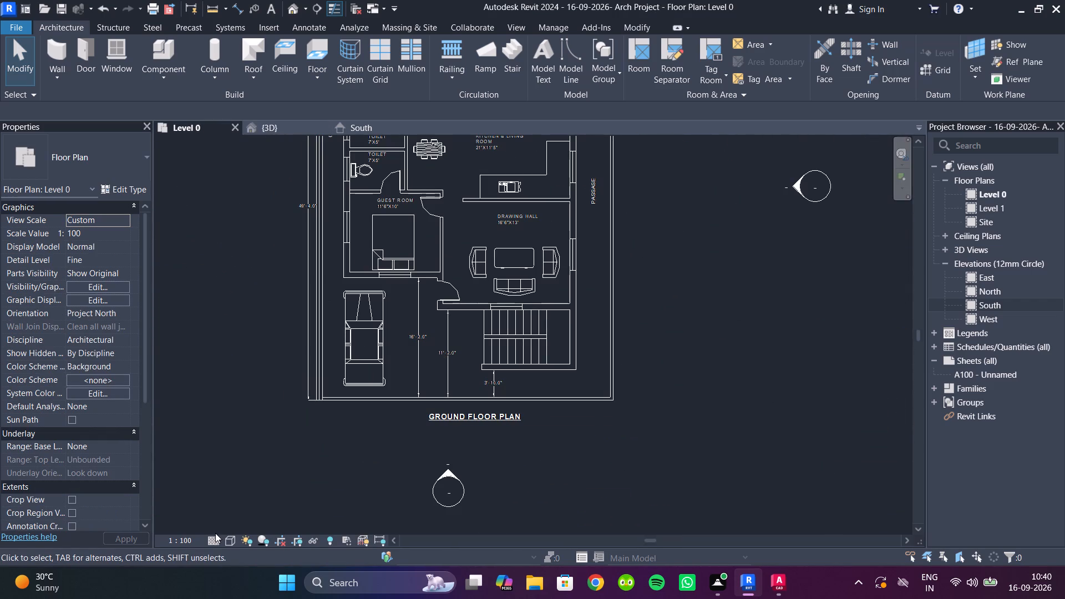
pyautogui.click(214, 537)
pyautogui.click(226, 529)
pyautogui.click(234, 541)
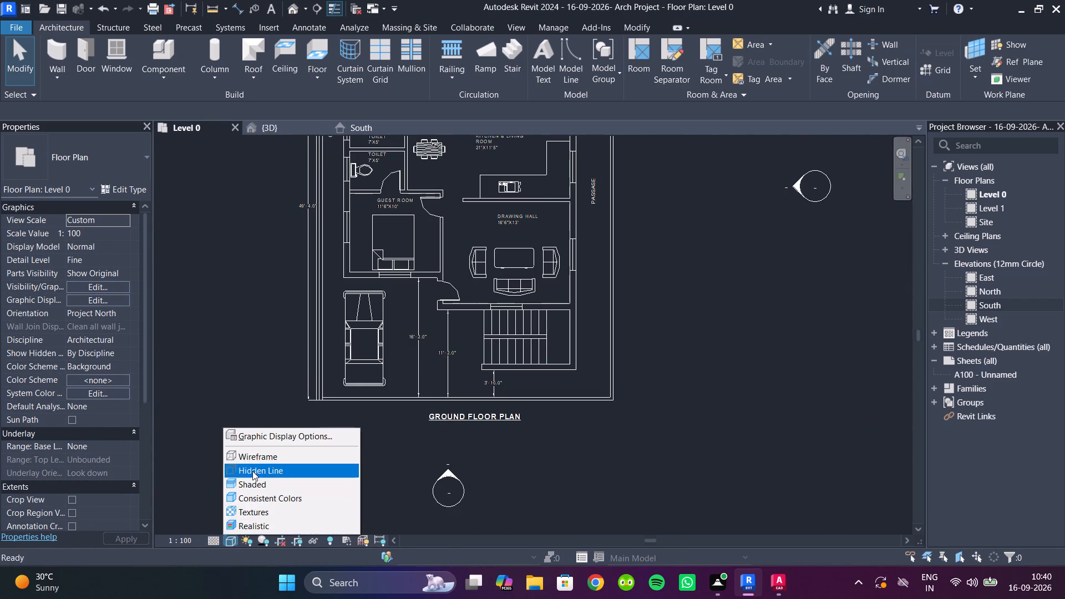
pyautogui.click(257, 458)
# Start a new wall of the same type as the existing garden-side INNER WALL-4.5" wall in the Level 0 plan.
pyautogui.scroll(-3, 339, 331)
pyautogui.moveTo(337, 335); pyautogui.dragTo(260, 394, button='middle')
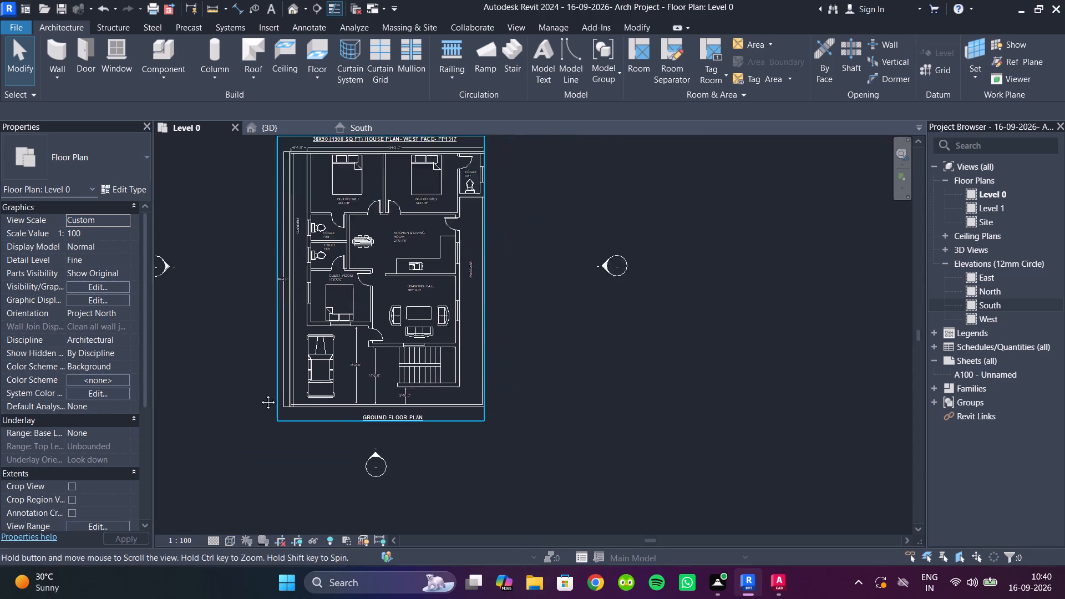
pyautogui.moveTo(260, 394); pyautogui.dragTo(248, 410, button='middle')
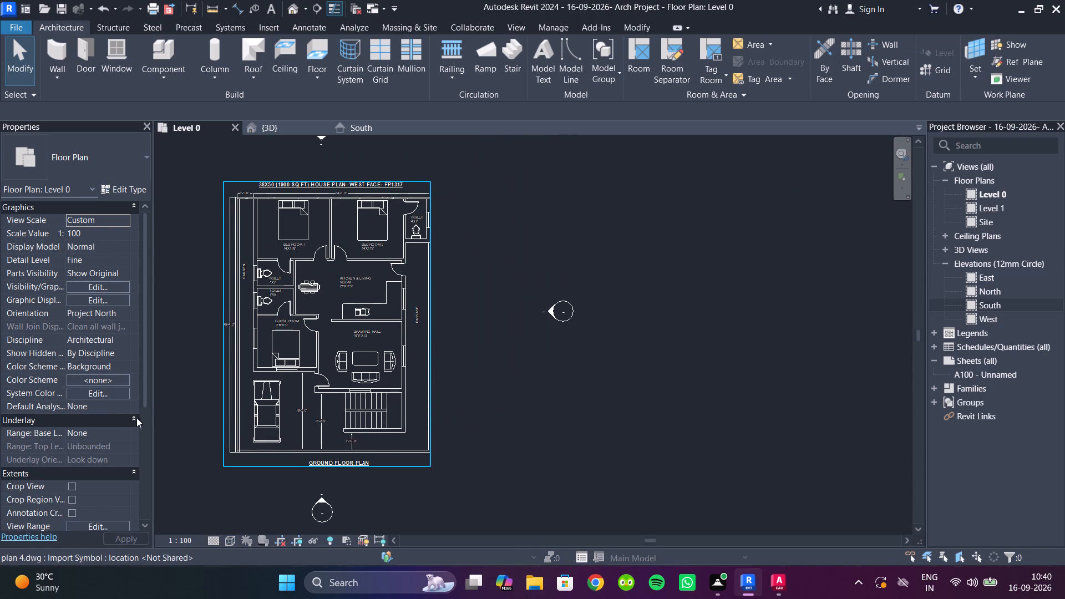
pyautogui.scroll(4, 277, 456)
pyautogui.scroll(5, 227, 456)
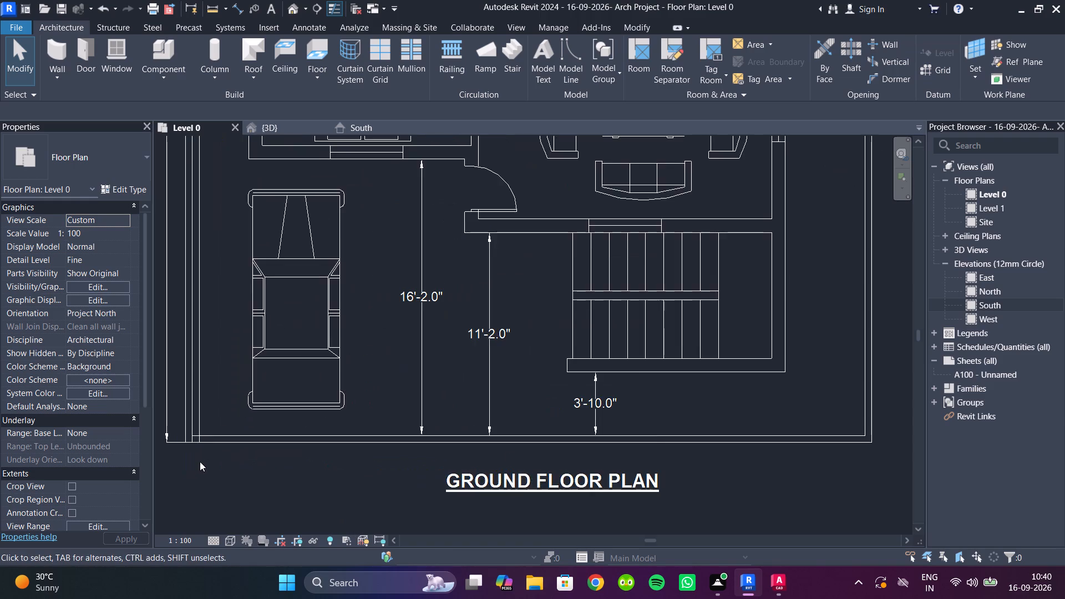
pyautogui.scroll(8, 200, 461)
pyautogui.click(199, 363)
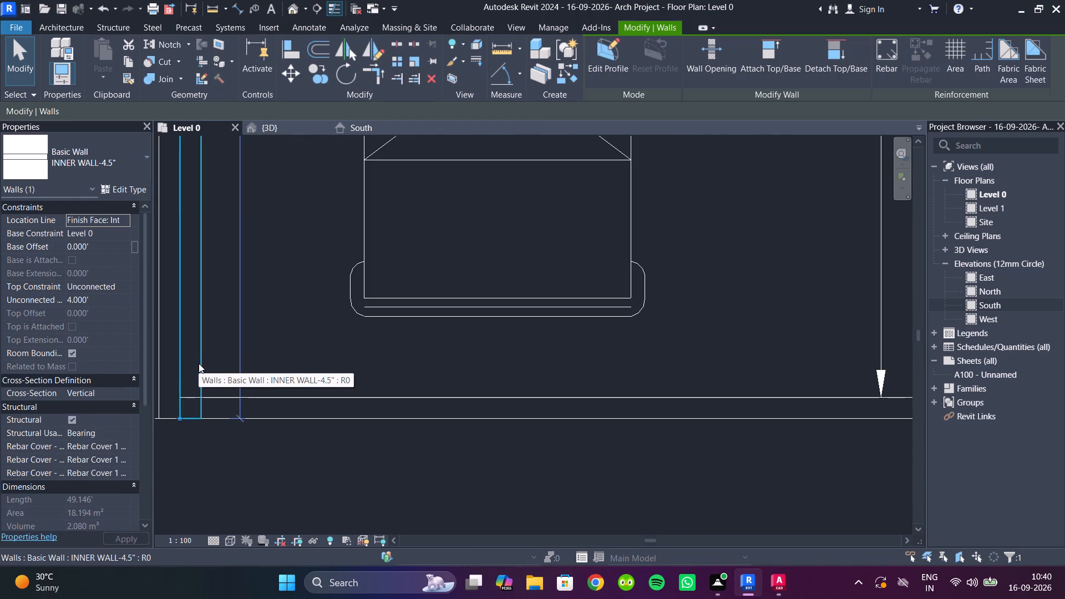
pyautogui.scroll(-4, 232, 416)
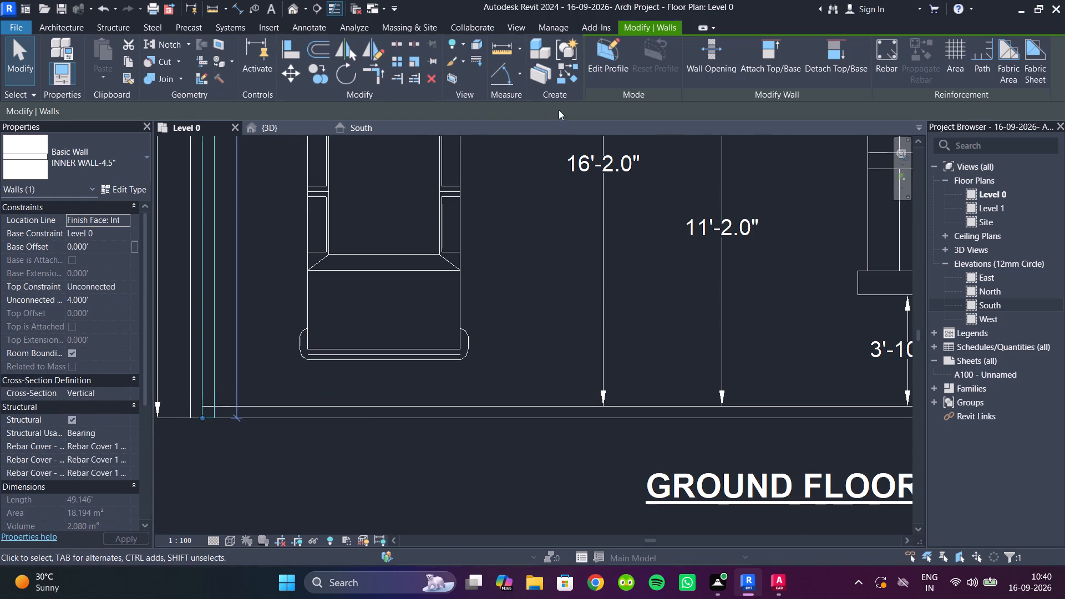
pyautogui.click(562, 79)
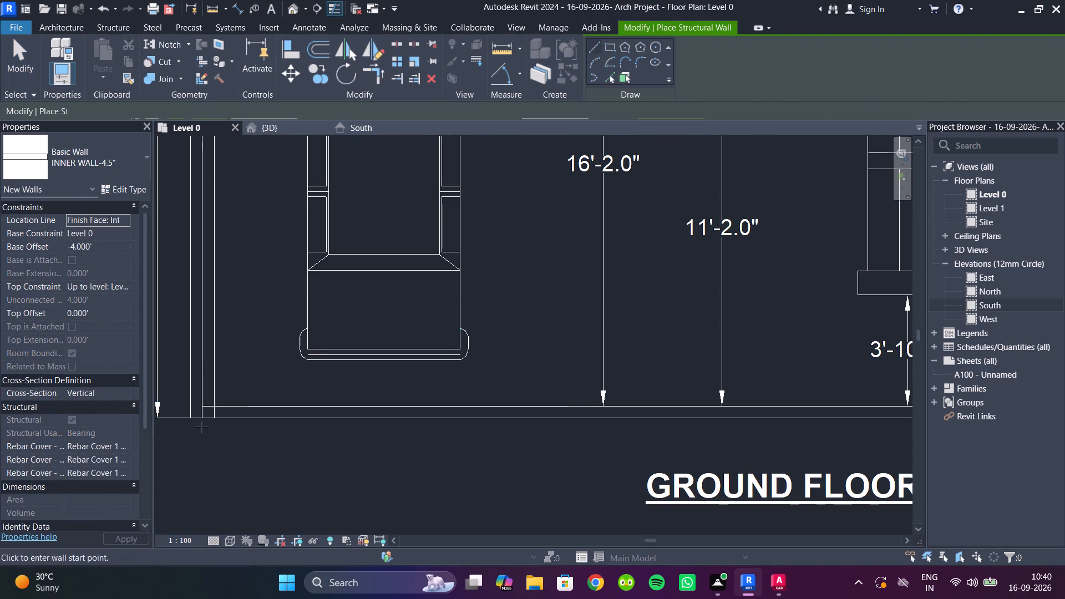
pyautogui.scroll(5, 206, 427)
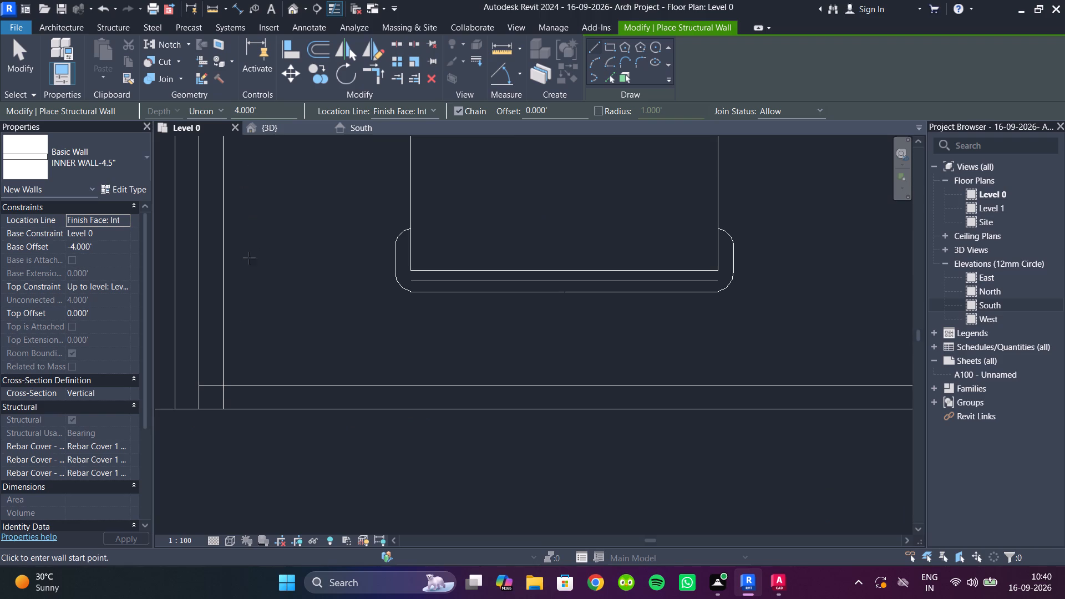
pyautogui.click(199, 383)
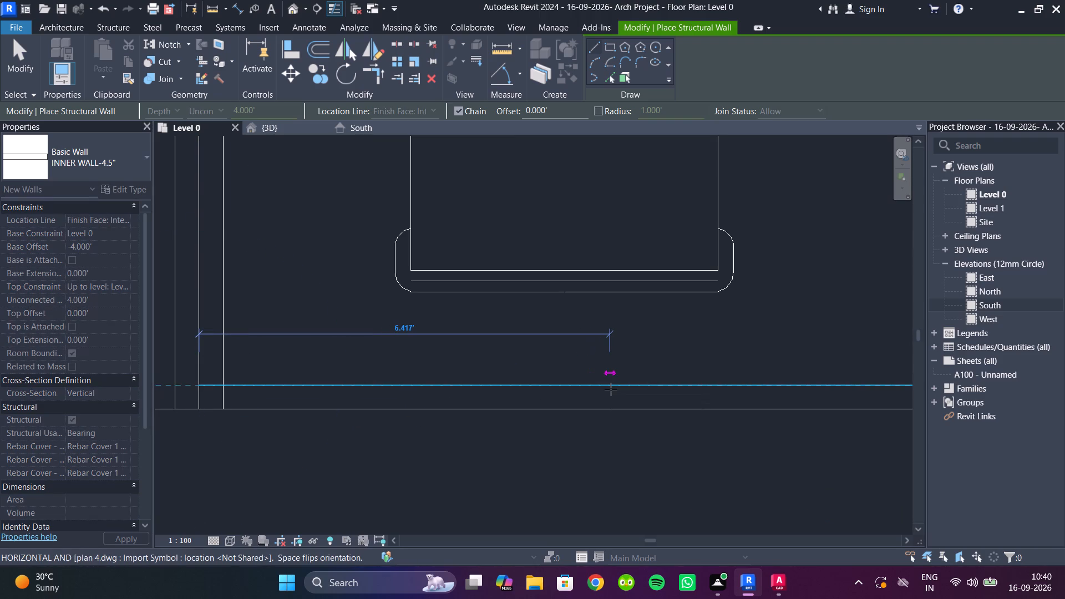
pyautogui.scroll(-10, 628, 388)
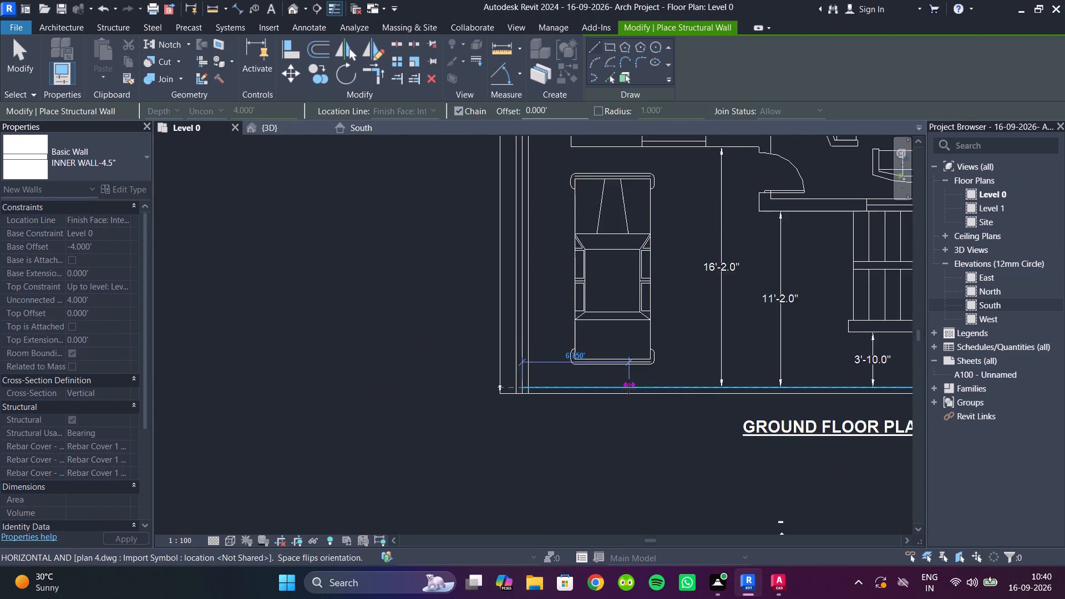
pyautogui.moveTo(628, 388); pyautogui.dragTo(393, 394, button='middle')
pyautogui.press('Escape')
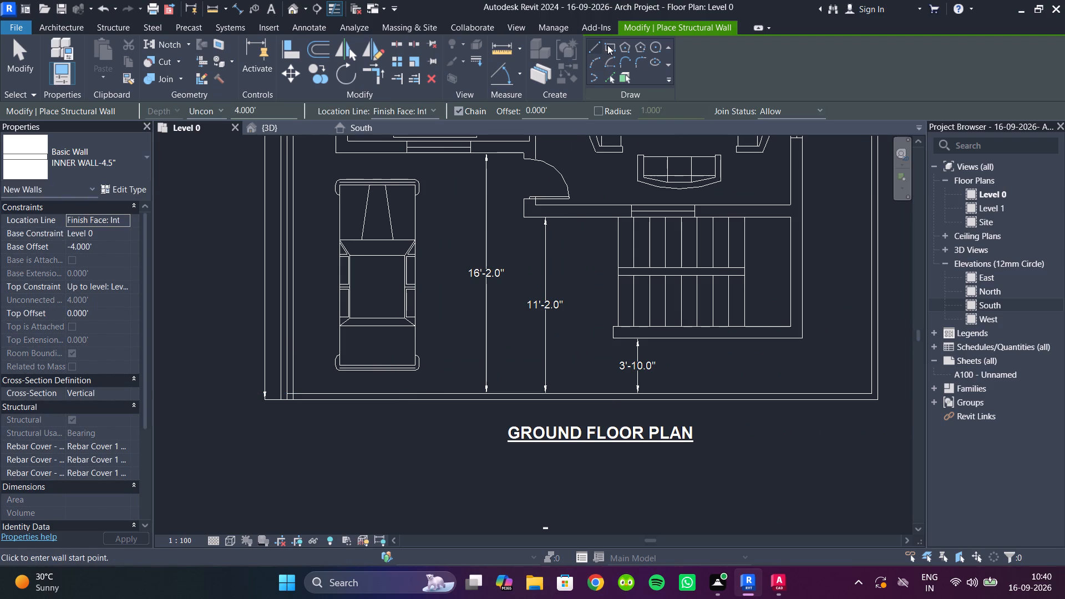
# Draw a rectangle of INNER WALL-4.5" walls along the front boundary strip, from the garden-side wall to the opposite plot corner.
pyautogui.click(607, 45)
pyautogui.scroll(14, 281, 379)
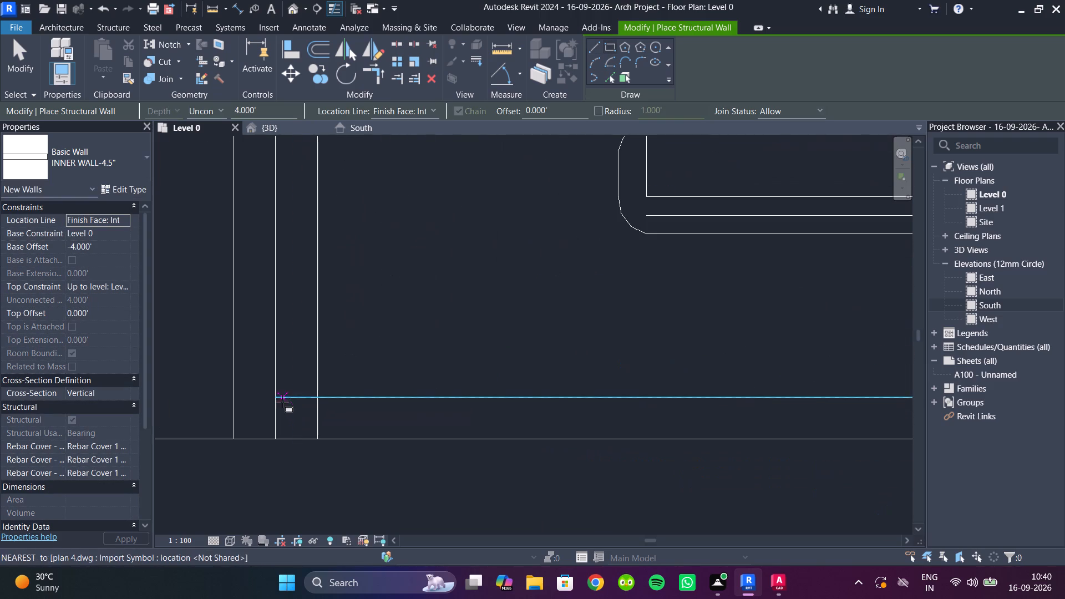
pyautogui.click(278, 399)
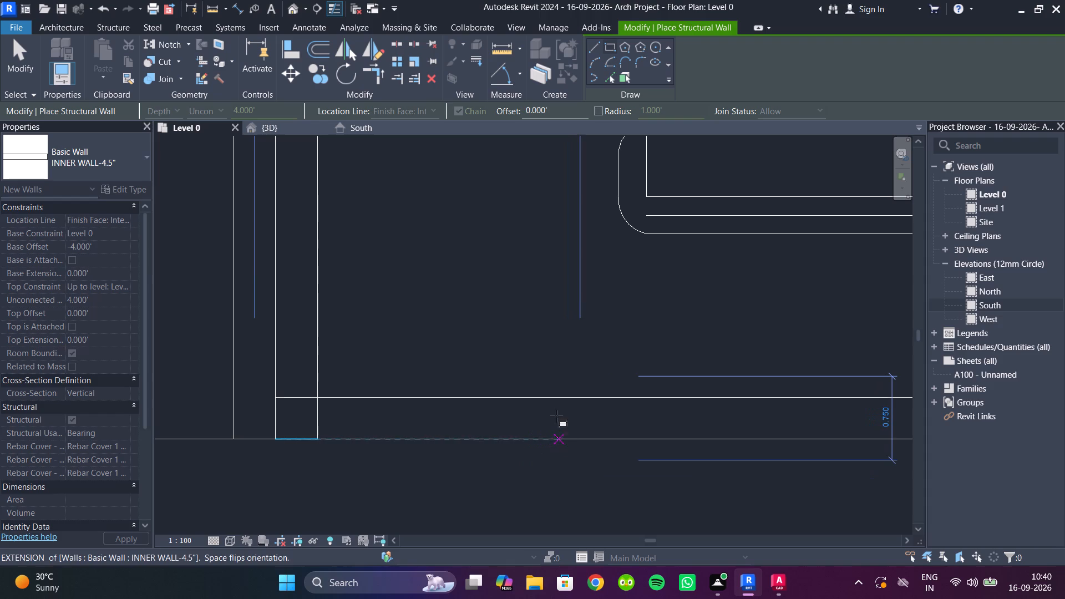
pyautogui.scroll(-4, 564, 441)
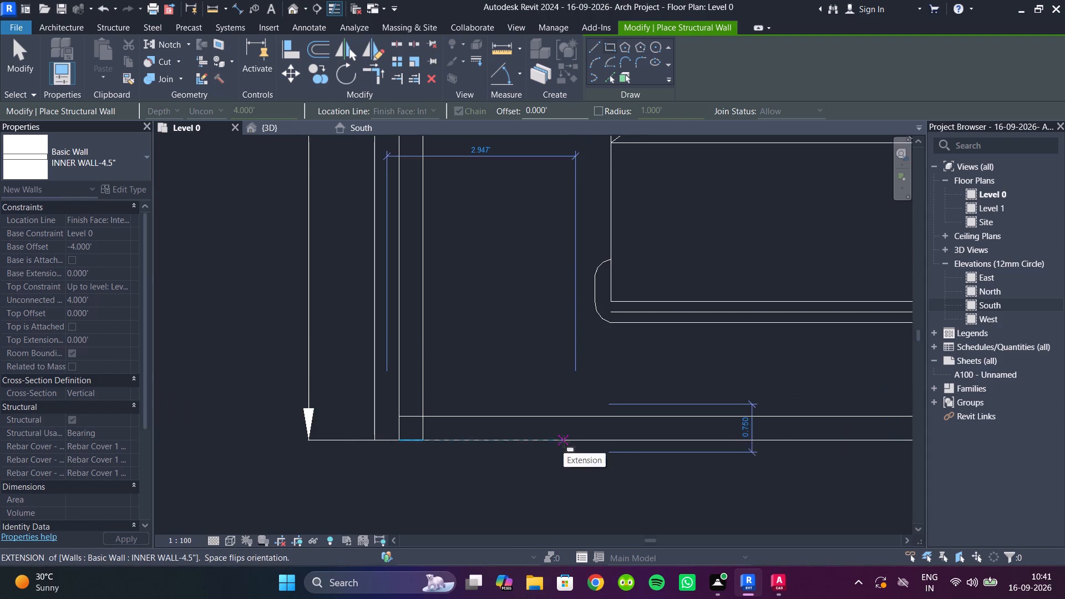
pyautogui.moveTo(564, 441); pyautogui.dragTo(256, 438, button='middle')
pyautogui.scroll(-6, 674, 441)
pyautogui.moveTo(675, 443); pyautogui.dragTo(269, 428, button='middle')
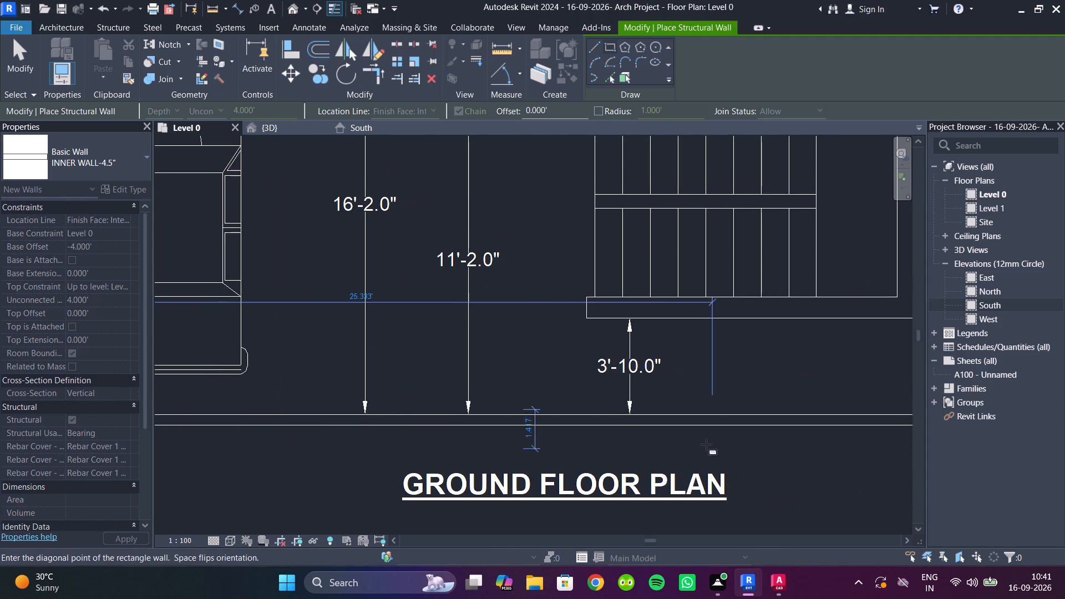
pyautogui.moveTo(706, 444); pyautogui.dragTo(296, 444, button='middle')
pyautogui.scroll(9, 652, 434)
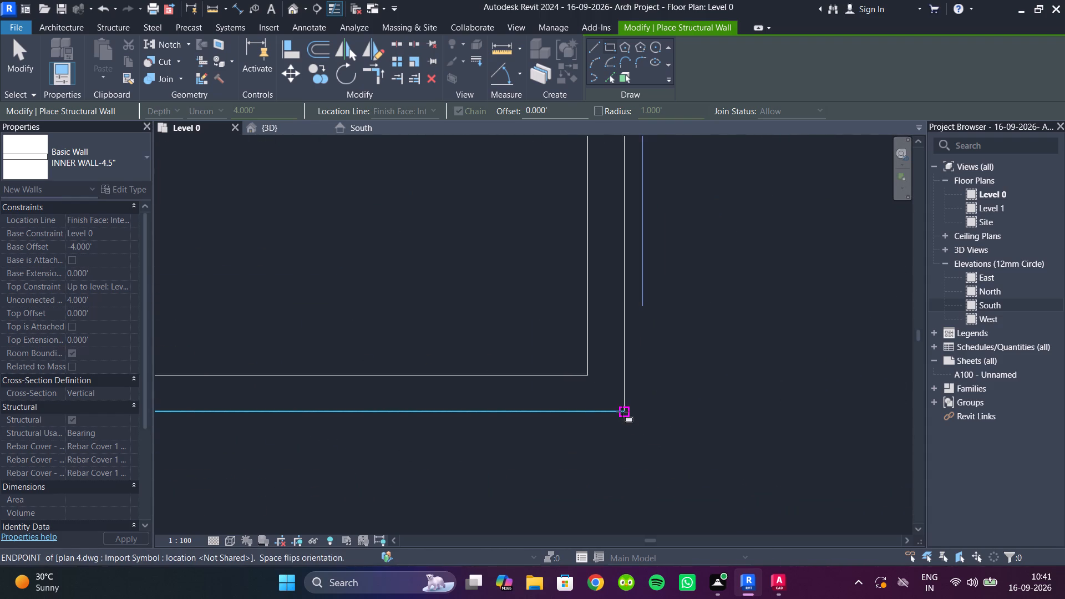
pyautogui.click(624, 412)
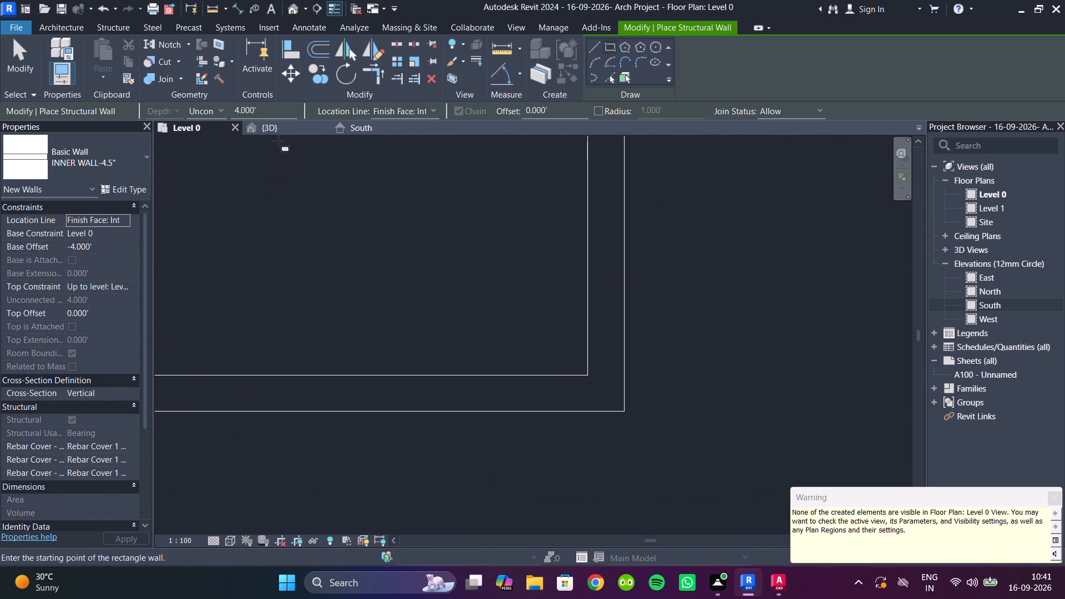
# In the 3D view, set the long front wall's base offset to 0, top constraint to Unconnected and unconnected height to 4'.
pyautogui.click(277, 131)
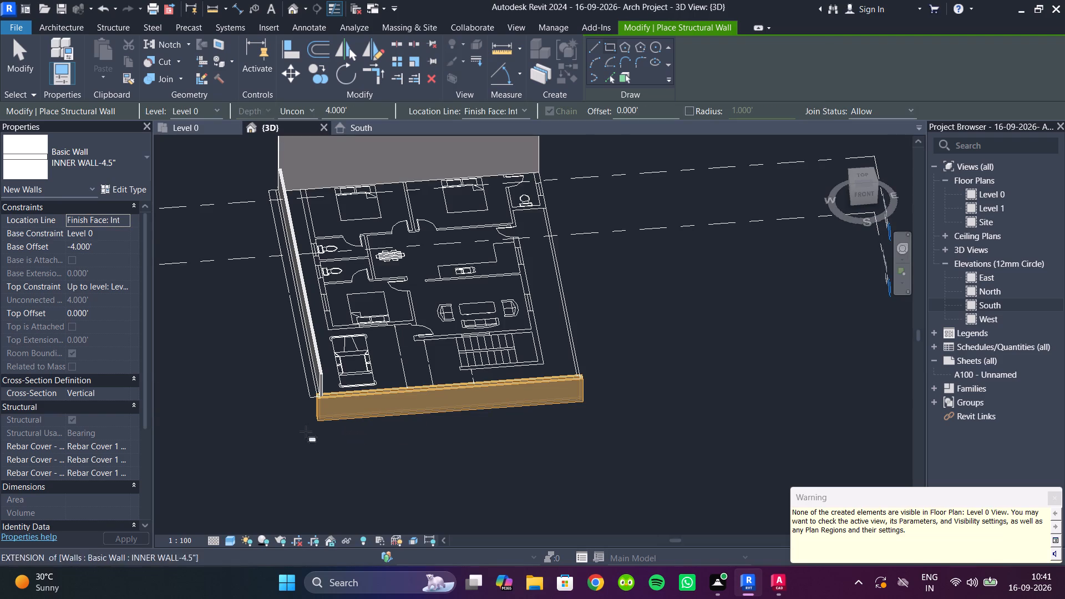
pyautogui.press('Escape')
pyautogui.press('Escape')
pyautogui.click(342, 407)
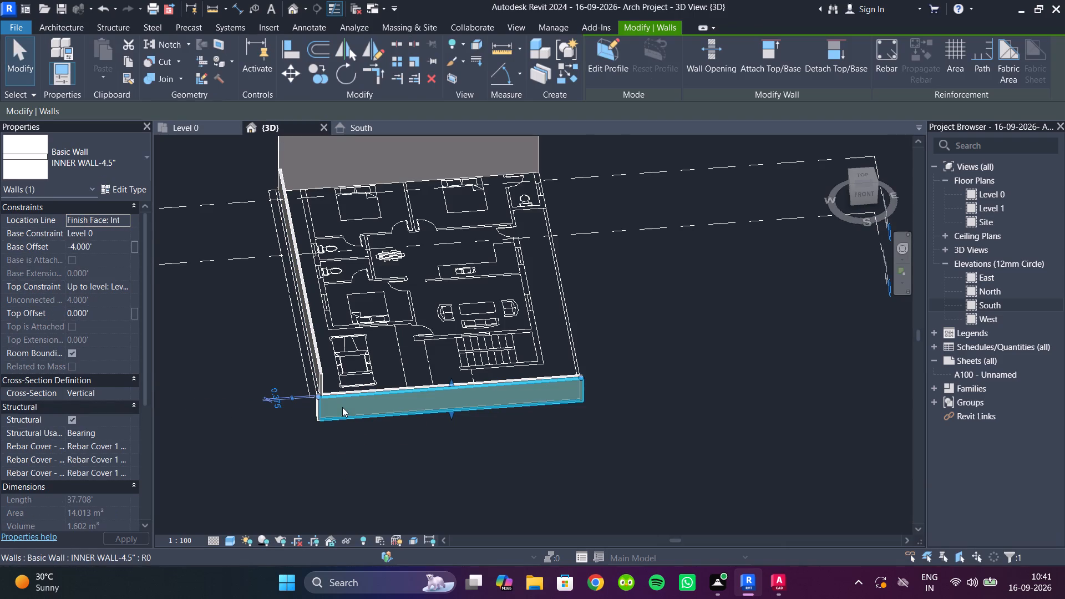
pyautogui.click(106, 247)
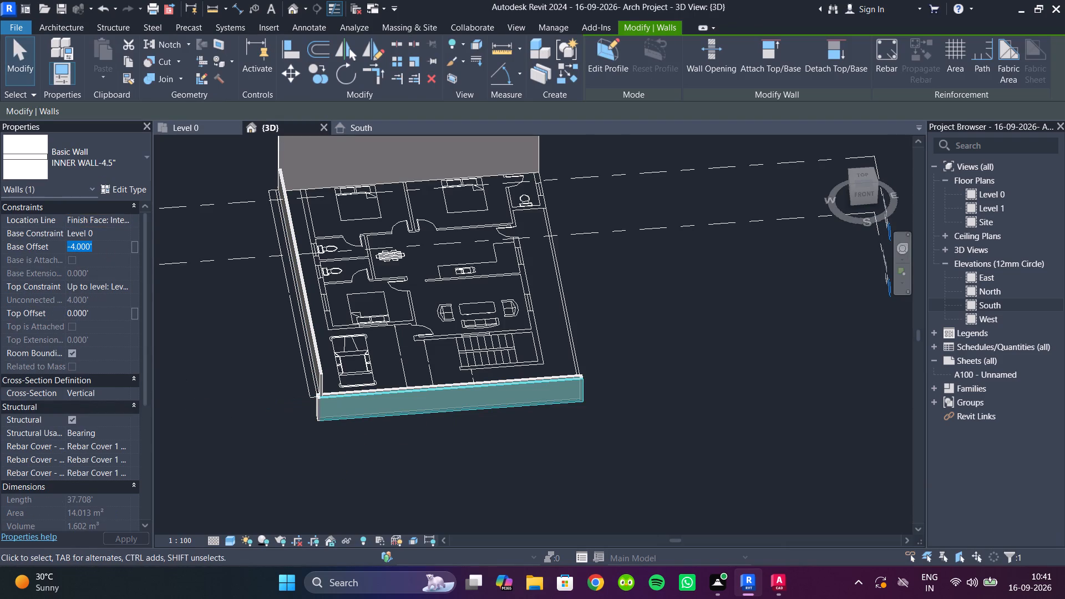
pyautogui.press('0')
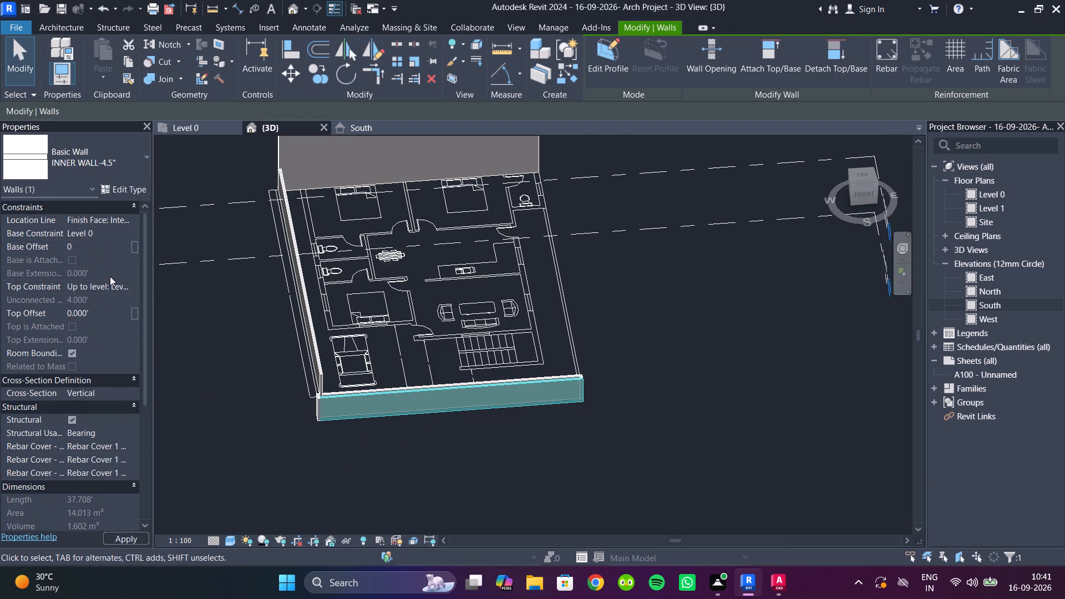
pyautogui.click(98, 283)
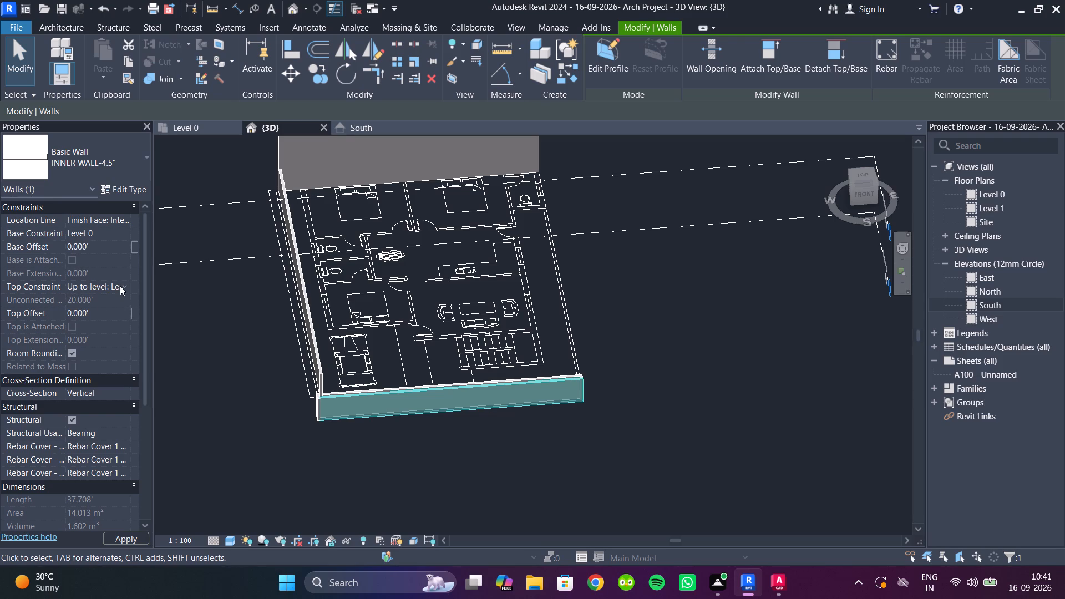
pyautogui.click(120, 286)
pyautogui.click(100, 301)
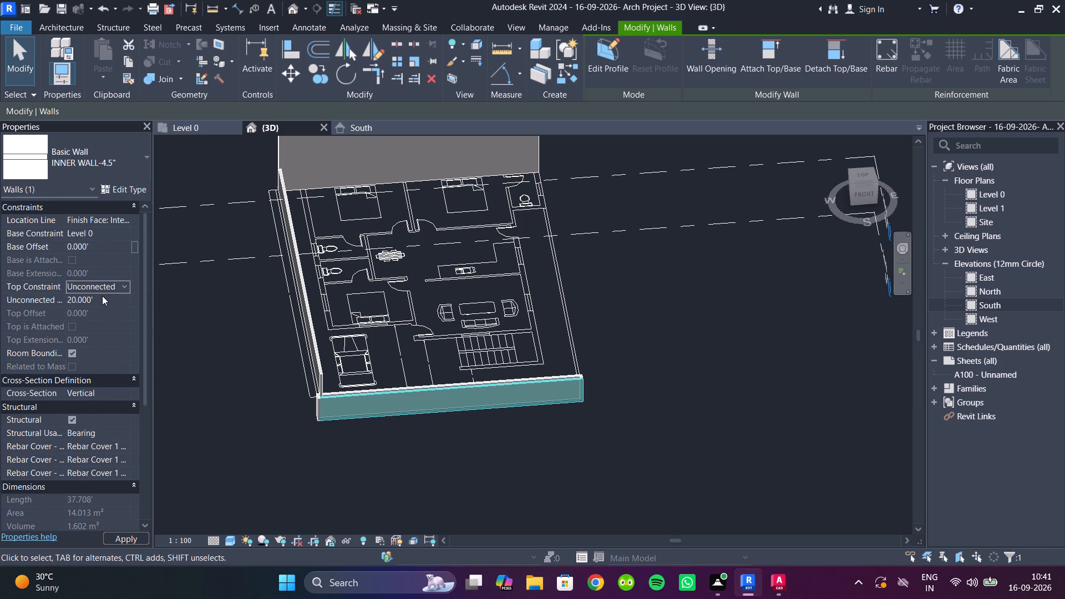
pyautogui.click(102, 296)
pyautogui.write("4'")
pyautogui.scroll(5, 324, 380)
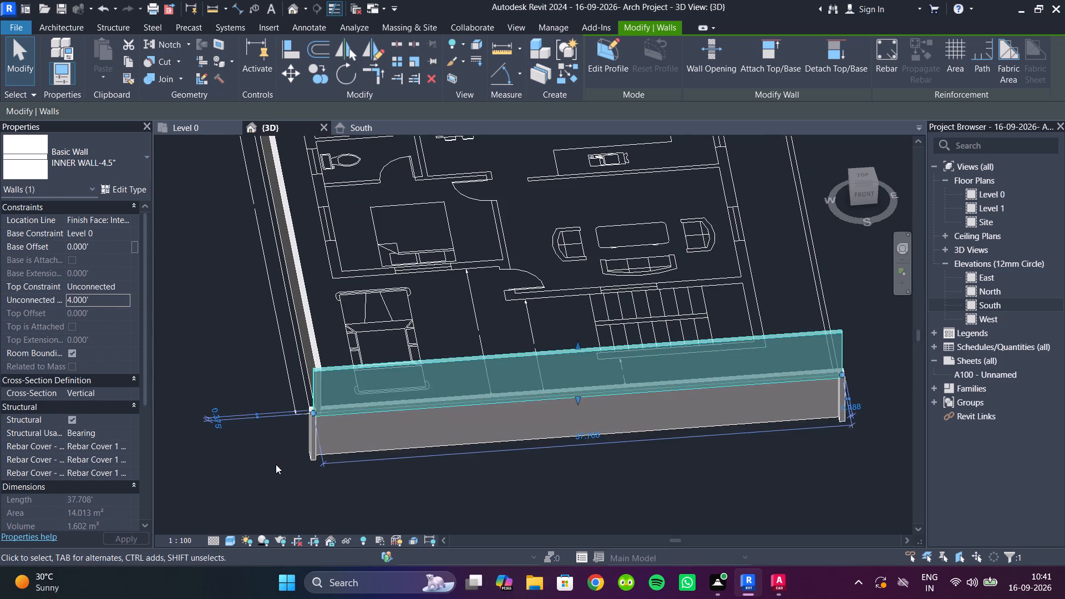
pyautogui.click(276, 464)
# Delete the rectangle's other long wall and its two short end walls below the front boundary wall.
pyautogui.click(366, 437)
pyautogui.press('Delete')
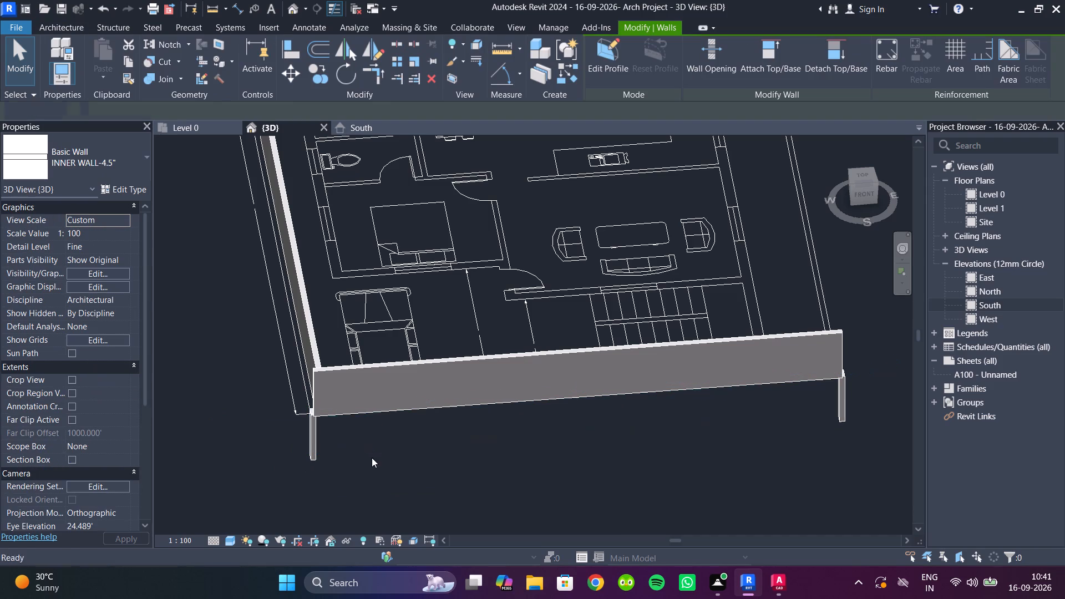
pyautogui.click(317, 454)
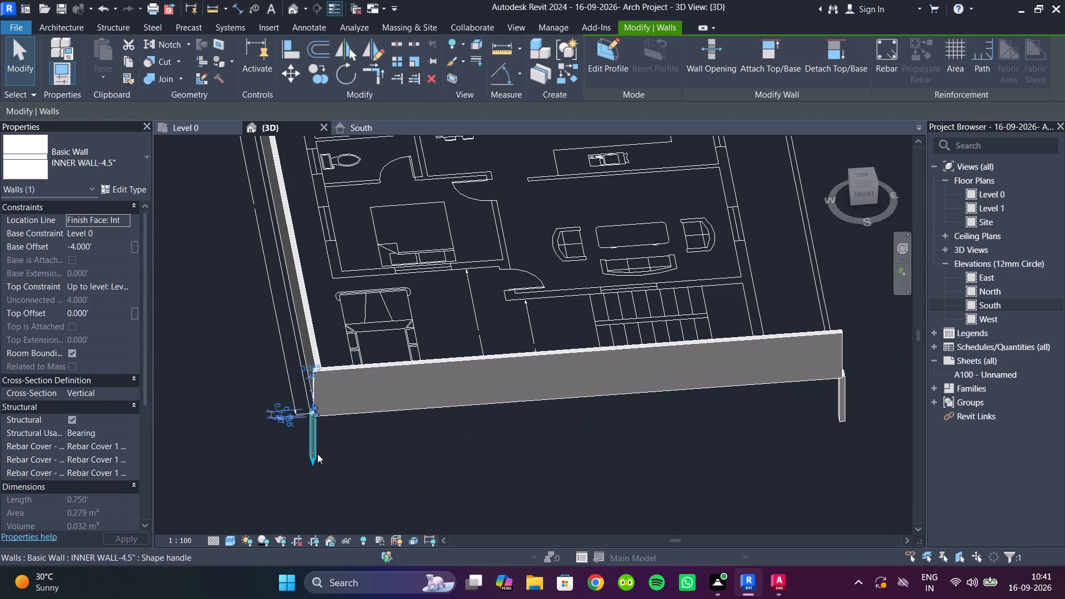
pyautogui.press('Delete')
pyautogui.moveTo(494, 449); pyautogui.dragTo(378, 461, button='middle')
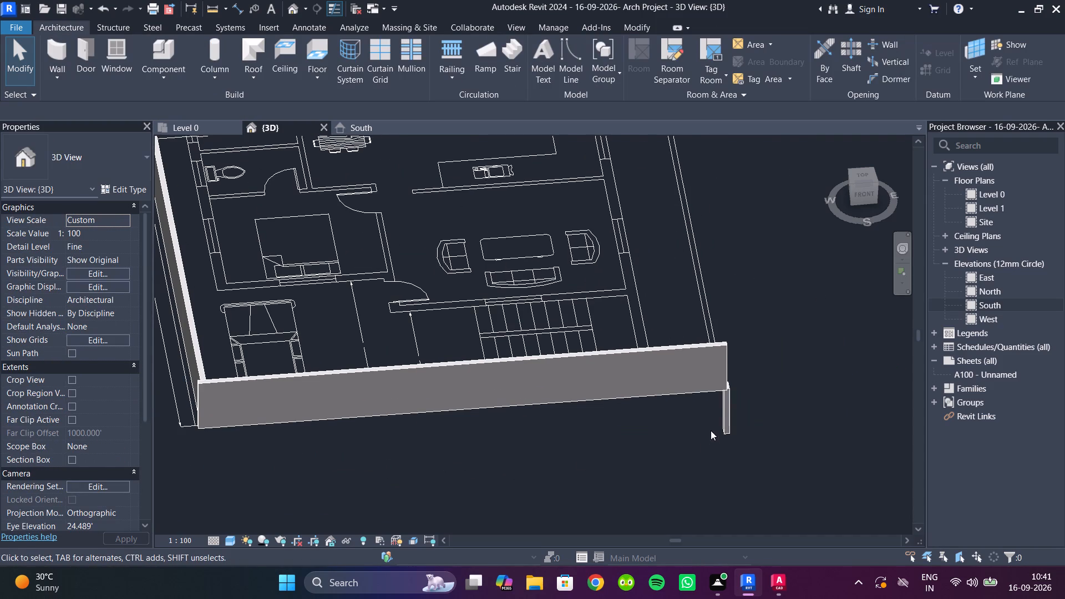
pyautogui.click(718, 413)
pyautogui.press('Delete')
# Examine the front wall and its corner with the garden-side wall against the house drawing in 3D.
pyautogui.scroll(2, 184, 479)
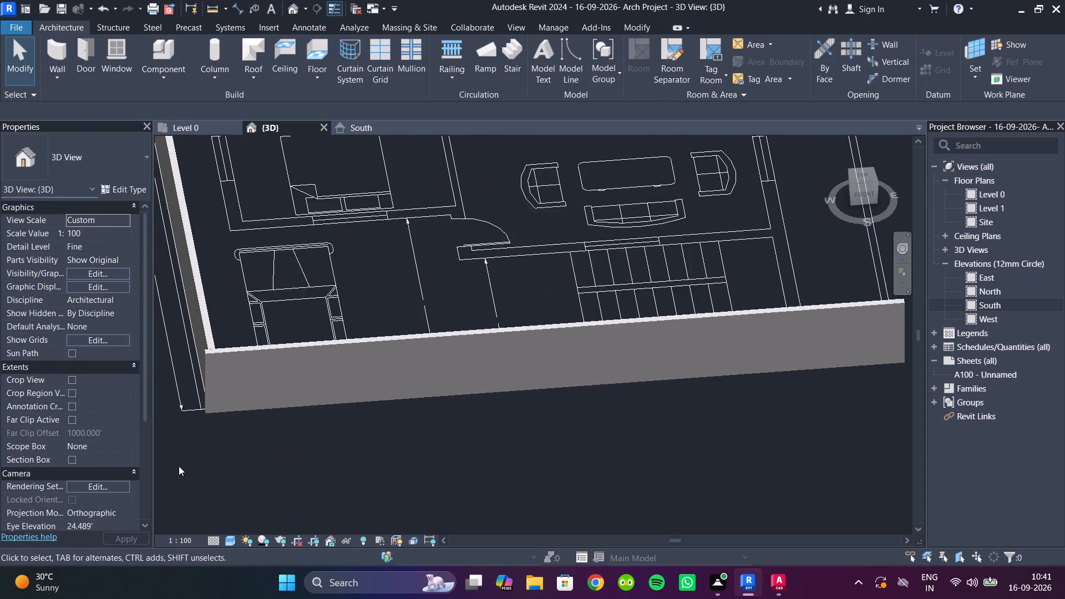
pyautogui.scroll(-4, 184, 464)
pyautogui.keyDown('shift'); pyautogui.moveTo(186, 463); pyautogui.dragTo(328, 450, button='middle'); pyautogui.keyUp('shift')
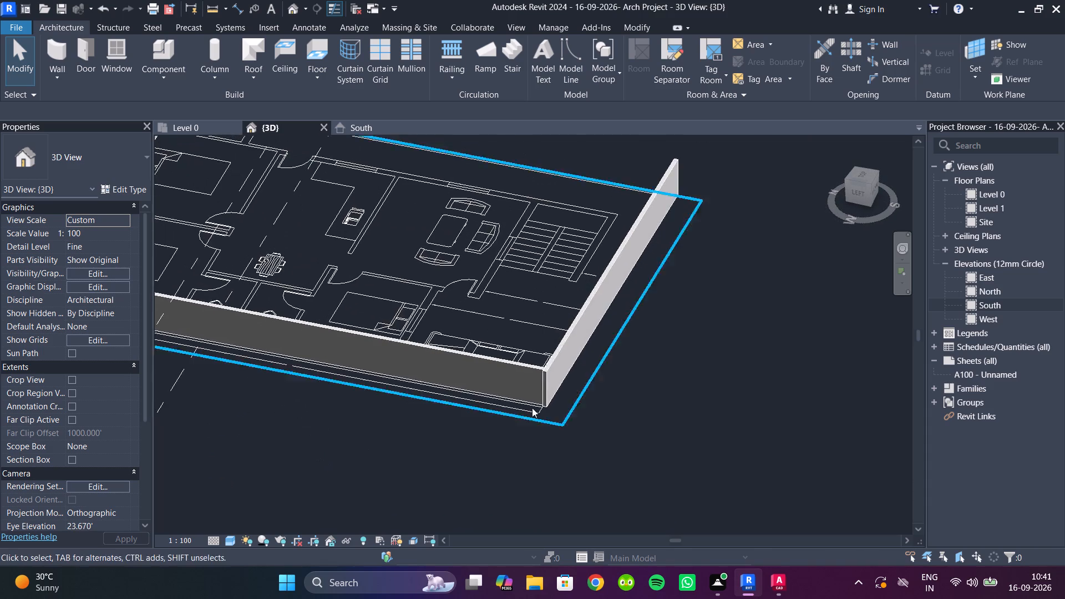
pyautogui.scroll(14, 551, 399)
pyautogui.scroll(-5, 553, 404)
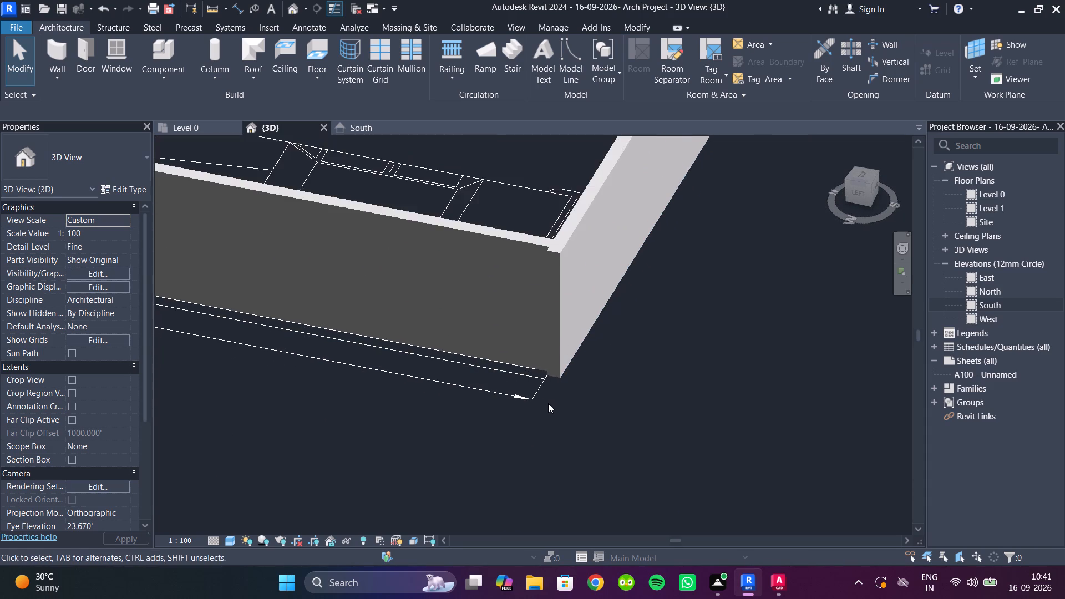
pyautogui.moveTo(548, 403); pyautogui.dragTo(390, 483, button='middle')
pyautogui.scroll(-4, 339, 423)
pyautogui.moveTo(336, 427); pyautogui.dragTo(775, 400, button='middle')
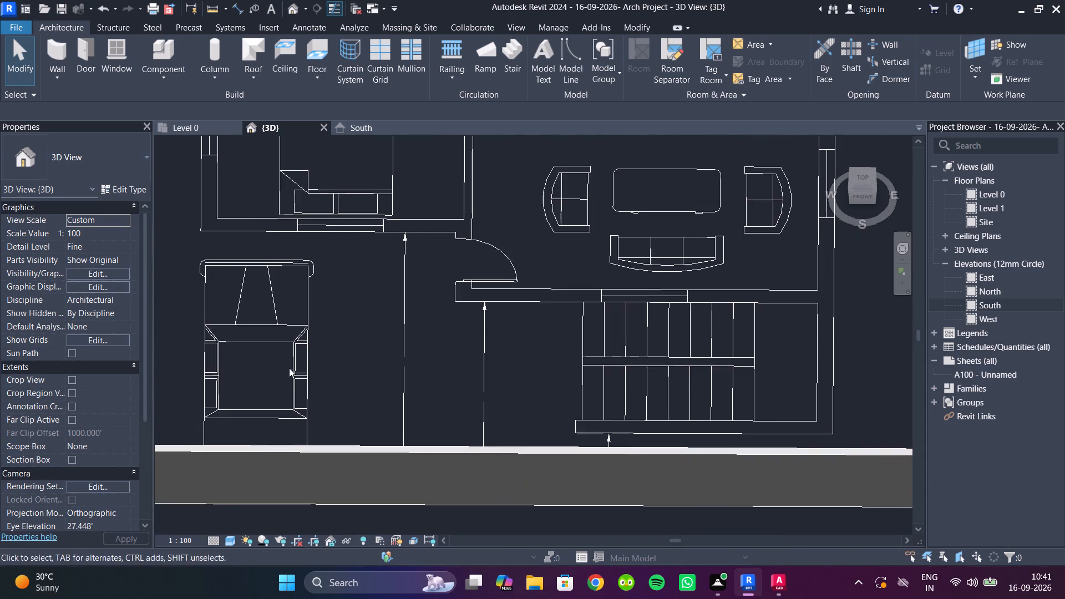
pyautogui.scroll(-3, 289, 374)
pyautogui.keyDown('shift'); pyautogui.moveTo(291, 378); pyautogui.dragTo(297, 454, button='middle'); pyautogui.keyUp('shift')
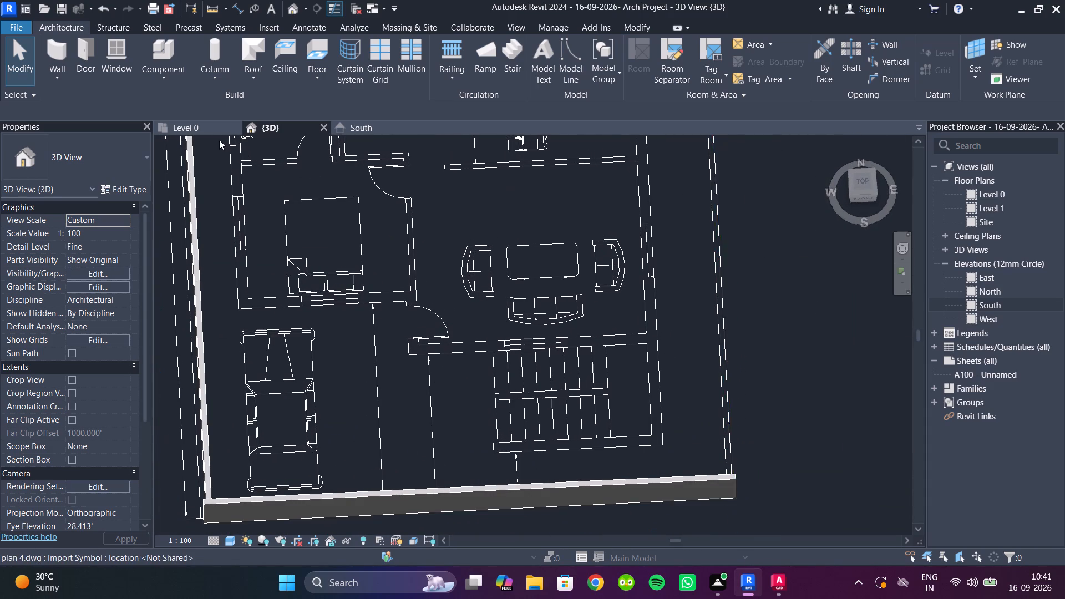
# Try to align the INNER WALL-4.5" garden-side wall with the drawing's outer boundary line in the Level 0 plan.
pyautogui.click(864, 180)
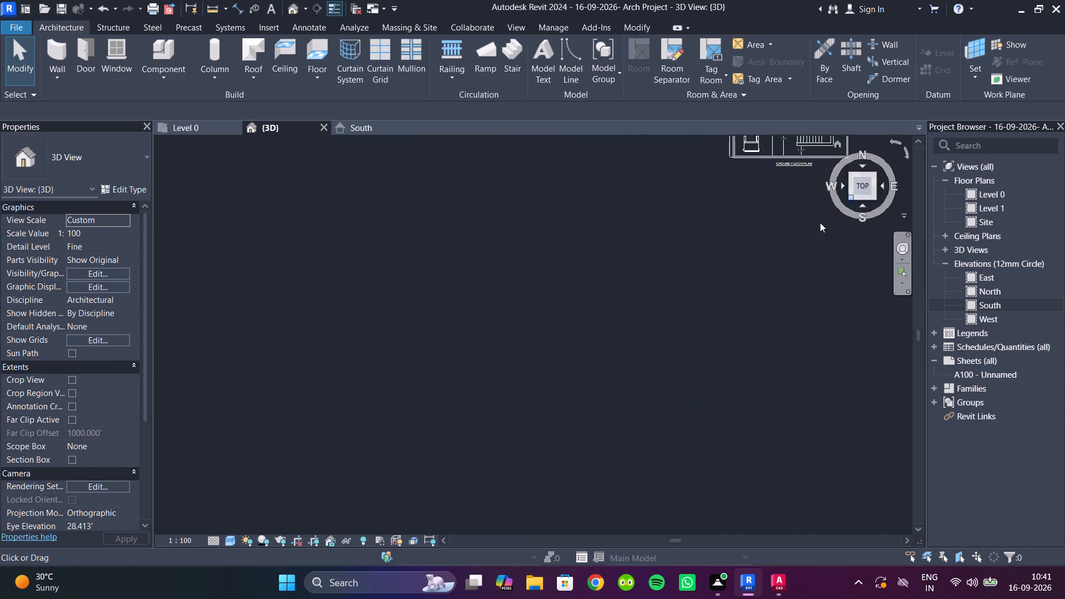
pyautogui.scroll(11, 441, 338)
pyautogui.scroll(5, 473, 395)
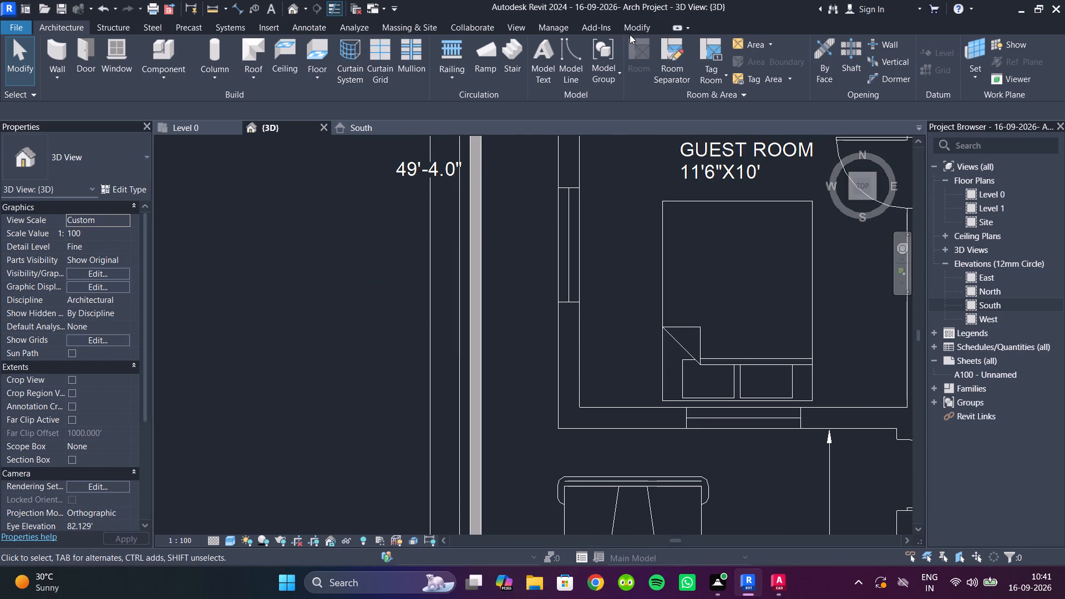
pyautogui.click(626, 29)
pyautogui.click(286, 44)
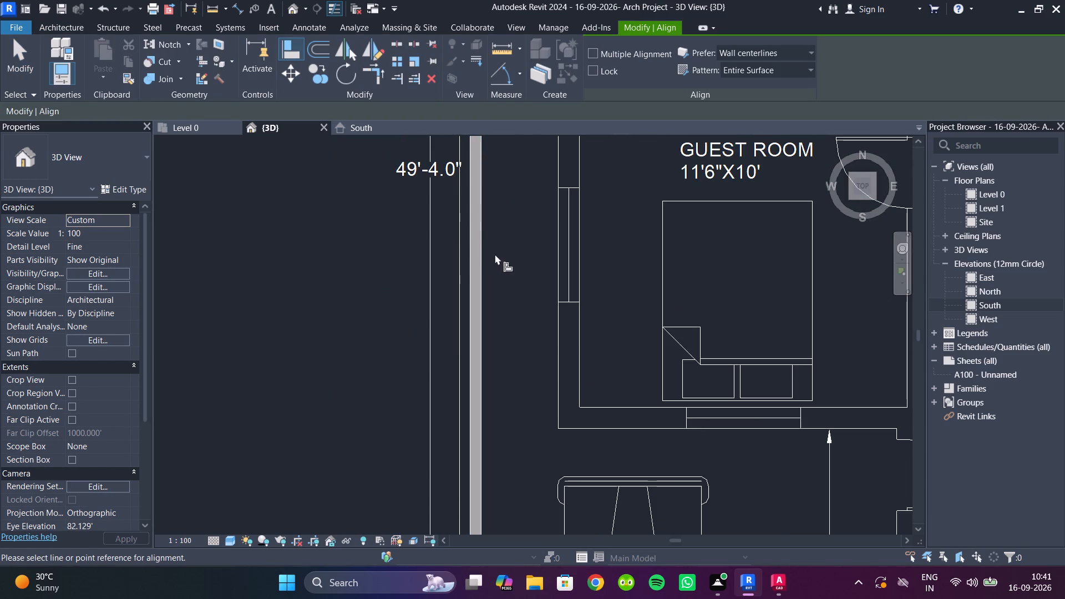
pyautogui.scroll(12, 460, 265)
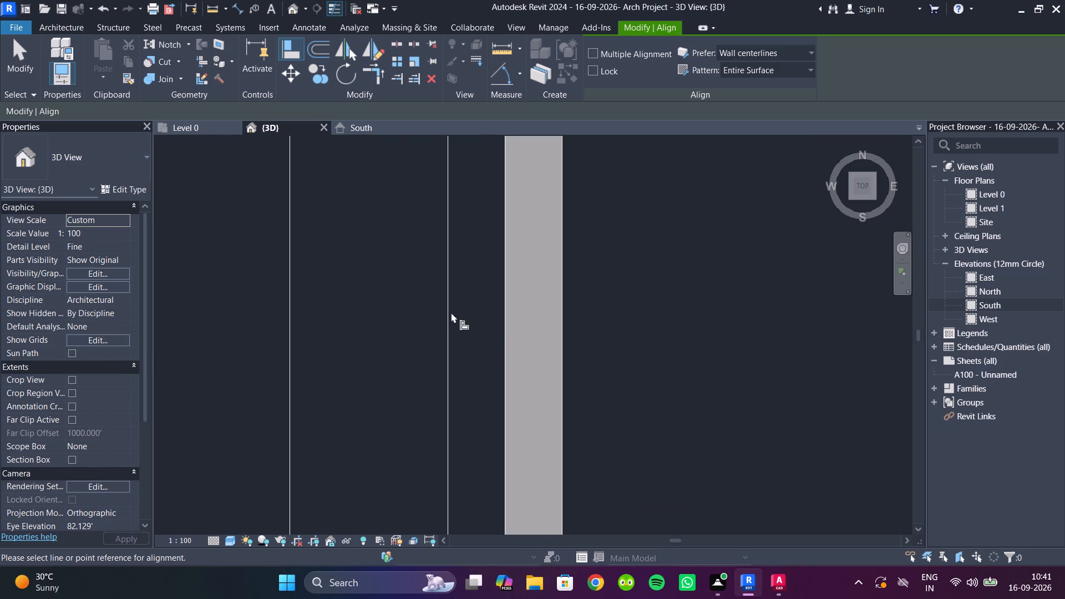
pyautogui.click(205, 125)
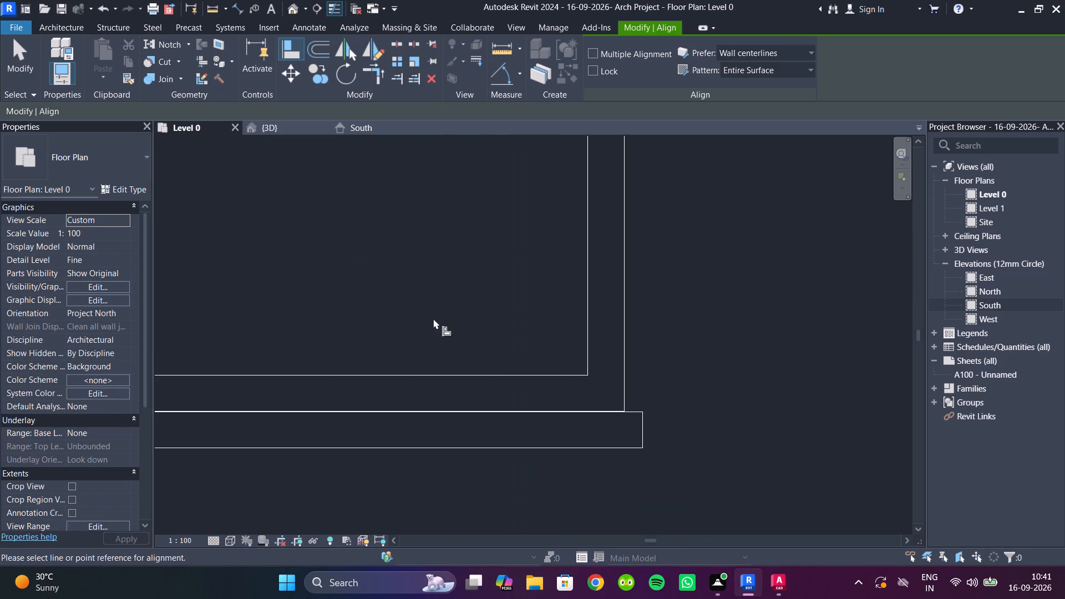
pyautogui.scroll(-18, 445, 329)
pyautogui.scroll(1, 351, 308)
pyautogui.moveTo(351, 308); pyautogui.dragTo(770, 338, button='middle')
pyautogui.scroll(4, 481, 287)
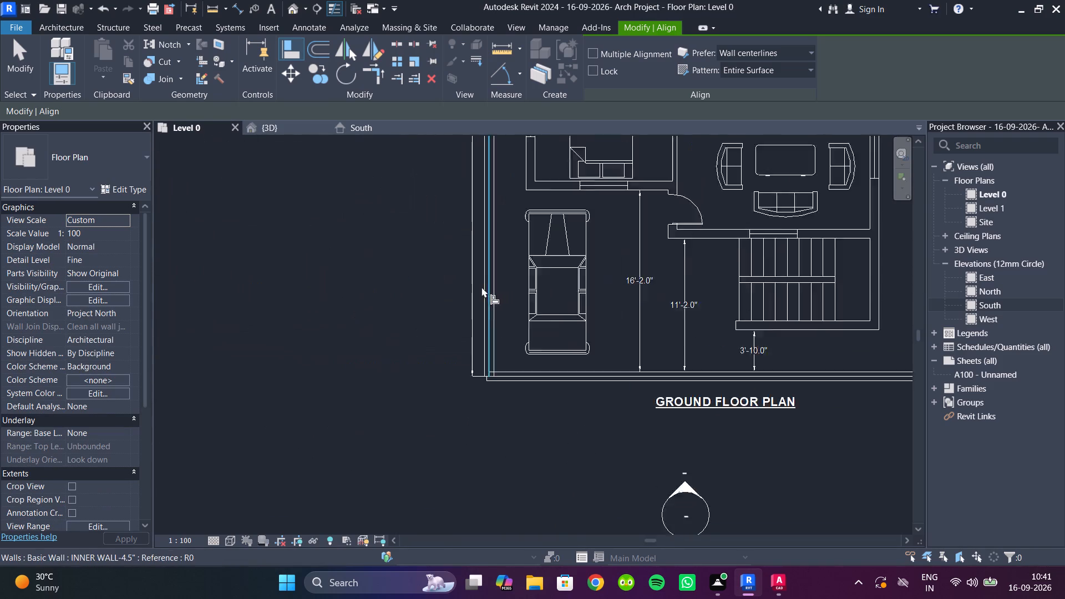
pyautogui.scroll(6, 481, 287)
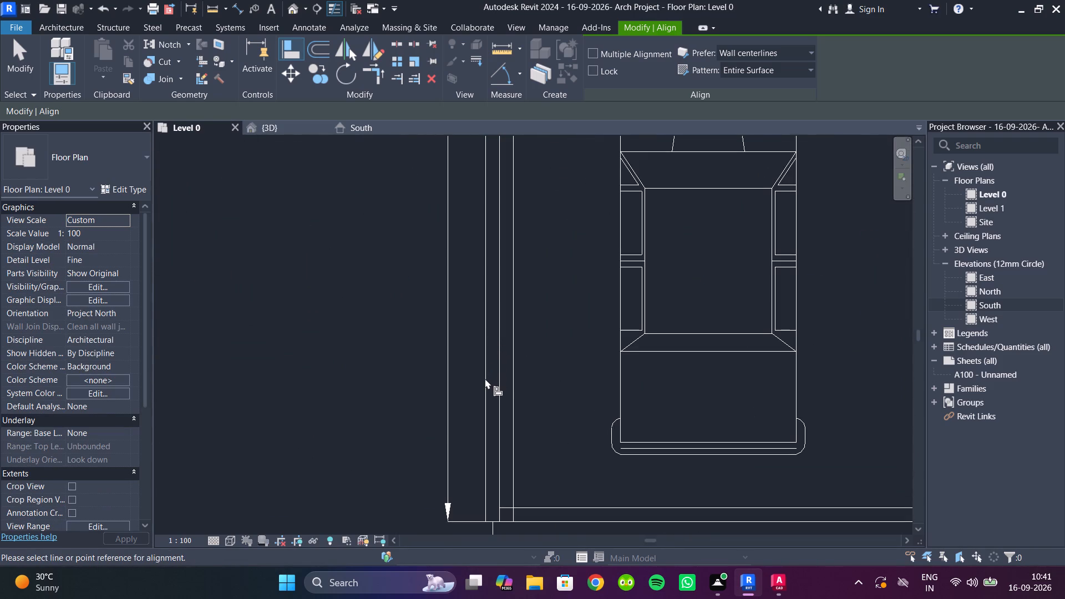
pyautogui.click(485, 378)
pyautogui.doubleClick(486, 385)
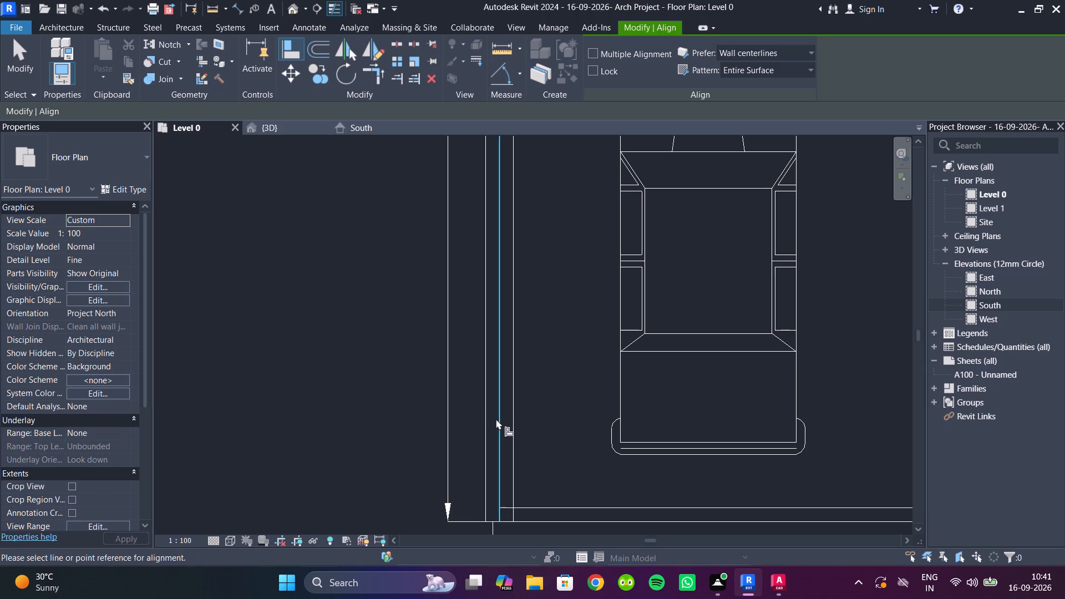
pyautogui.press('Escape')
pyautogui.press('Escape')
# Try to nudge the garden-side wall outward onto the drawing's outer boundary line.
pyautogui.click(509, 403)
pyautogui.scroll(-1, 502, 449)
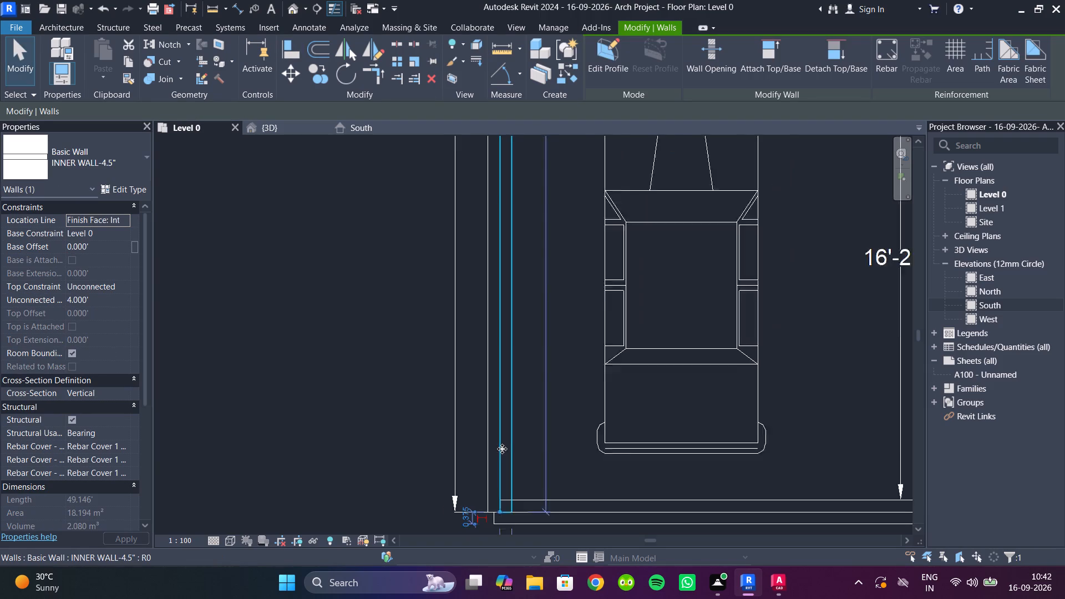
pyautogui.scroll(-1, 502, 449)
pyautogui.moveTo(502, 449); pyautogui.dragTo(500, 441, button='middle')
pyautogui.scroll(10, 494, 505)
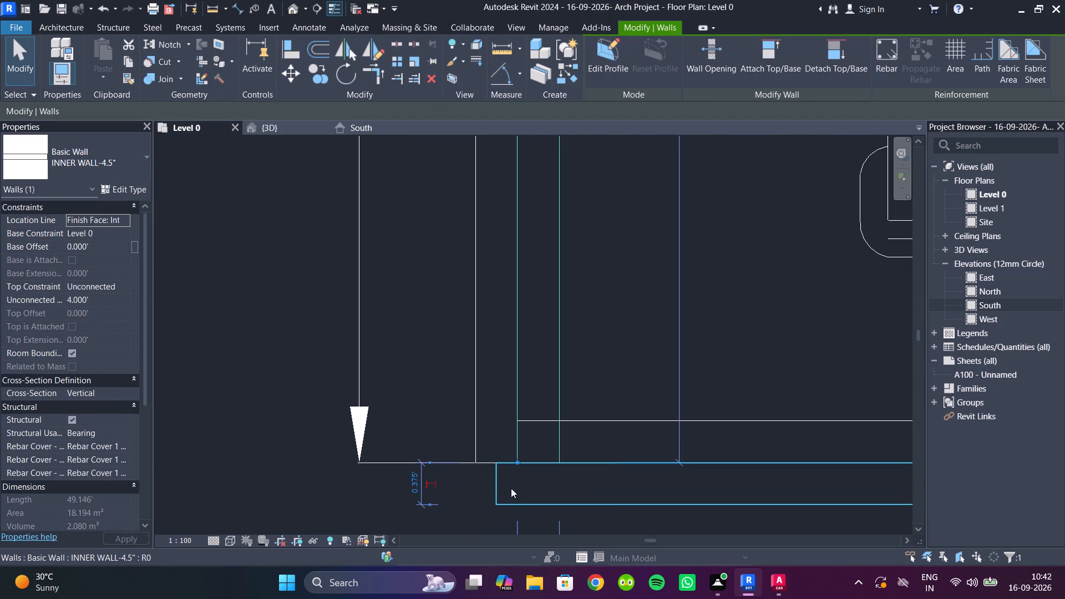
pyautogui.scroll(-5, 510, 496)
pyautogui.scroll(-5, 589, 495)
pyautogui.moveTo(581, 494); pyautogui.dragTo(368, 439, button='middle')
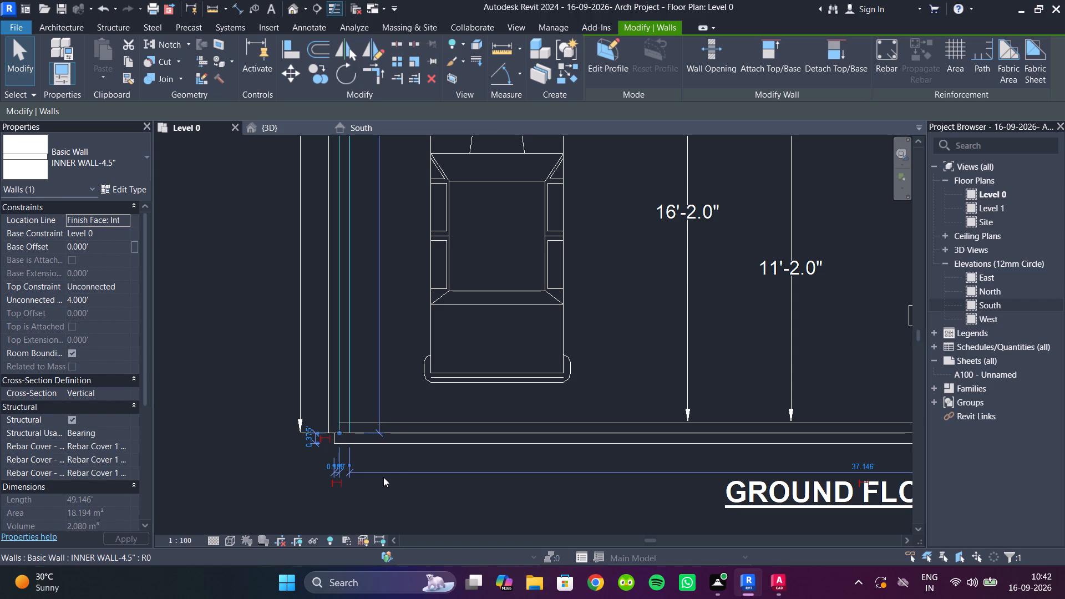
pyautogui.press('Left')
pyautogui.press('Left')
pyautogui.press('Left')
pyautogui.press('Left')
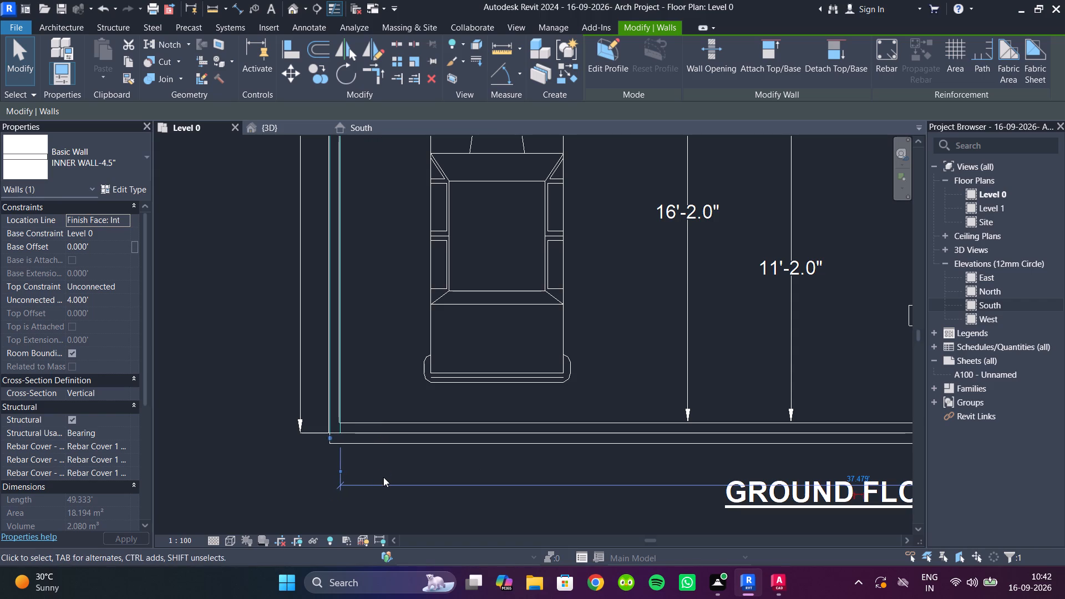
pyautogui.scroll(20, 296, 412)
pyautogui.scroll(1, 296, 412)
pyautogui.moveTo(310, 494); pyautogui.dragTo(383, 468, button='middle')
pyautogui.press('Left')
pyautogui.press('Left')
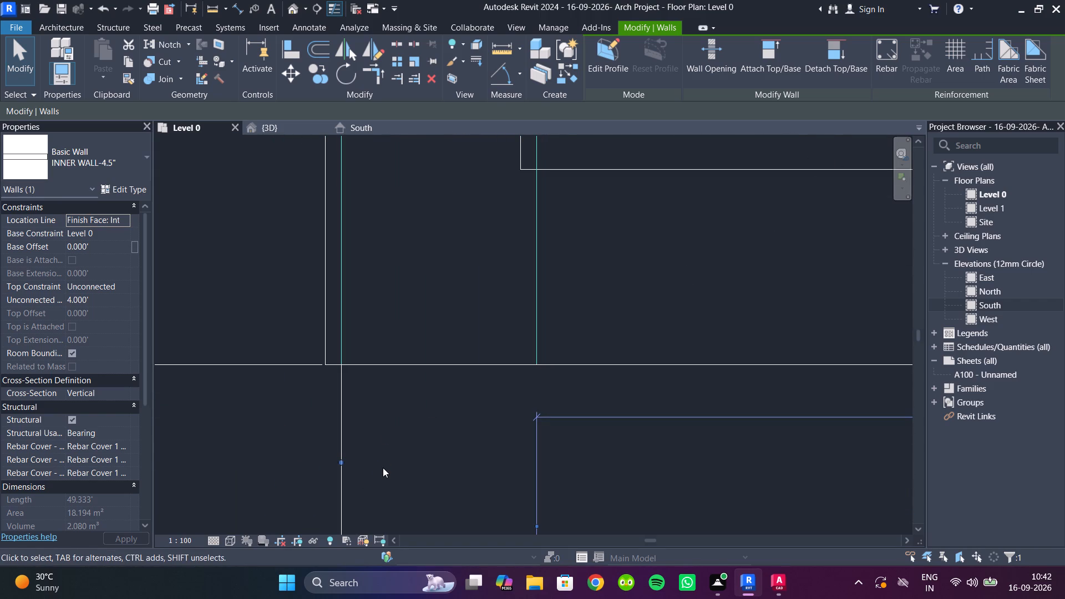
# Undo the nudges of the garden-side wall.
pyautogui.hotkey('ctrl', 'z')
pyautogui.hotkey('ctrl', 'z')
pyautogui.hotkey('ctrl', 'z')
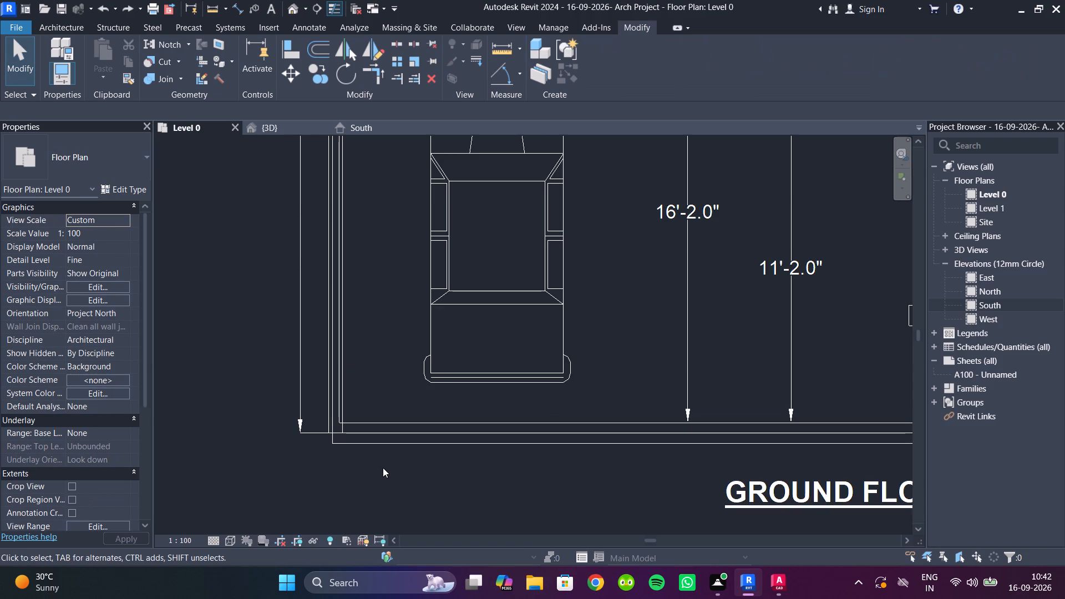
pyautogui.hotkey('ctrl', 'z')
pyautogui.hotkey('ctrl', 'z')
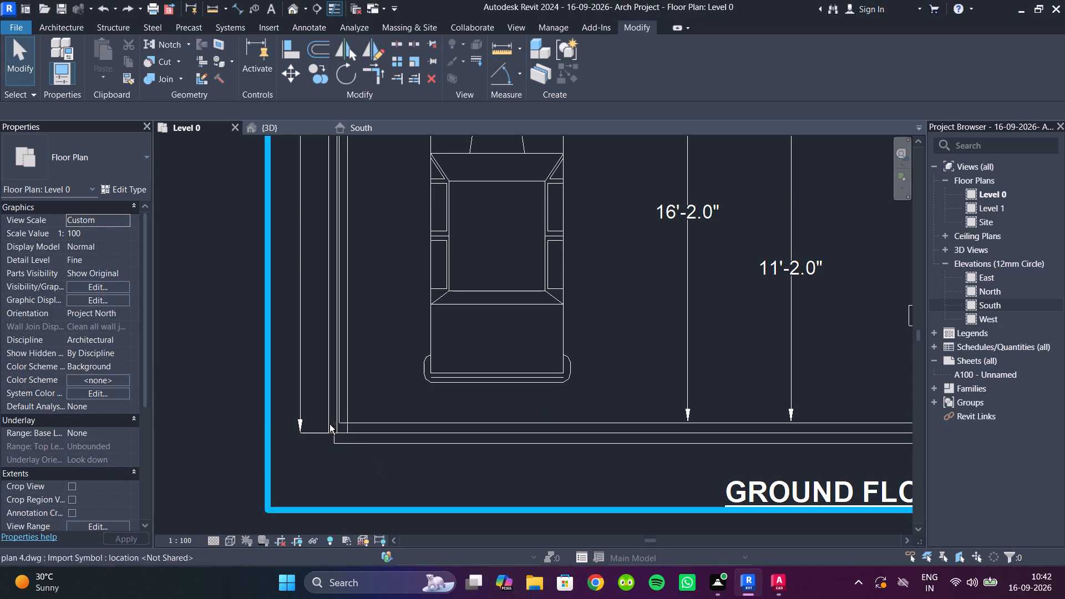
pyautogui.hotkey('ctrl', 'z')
# Flip the garden-side wall outward and the front wall inward about their location lines, onto the drawing's boundary strips.
pyautogui.scroll(11, 334, 431)
pyautogui.click(409, 362)
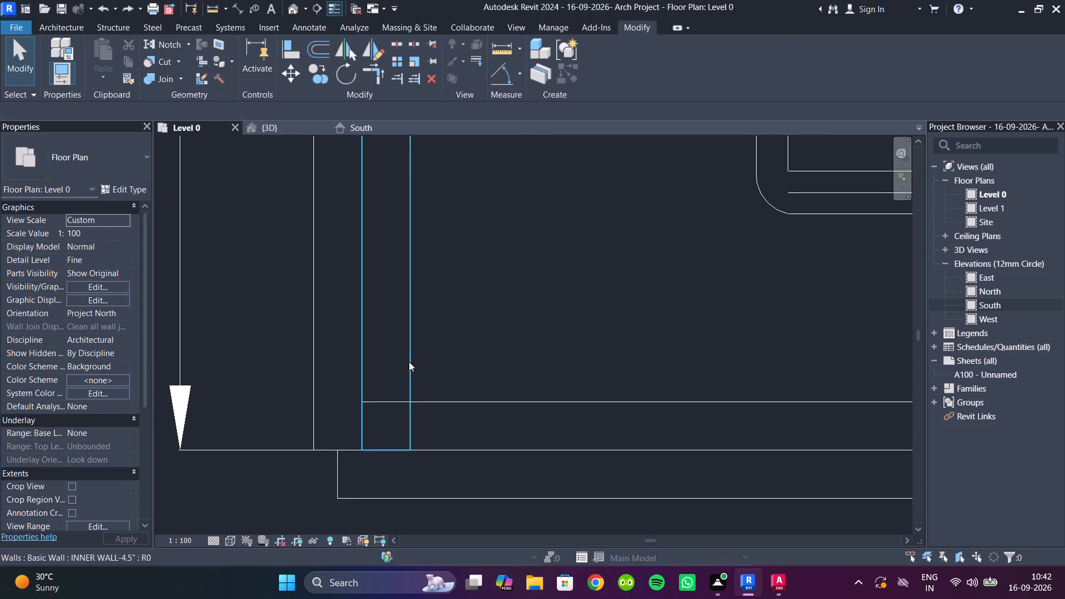
pyautogui.press('space')
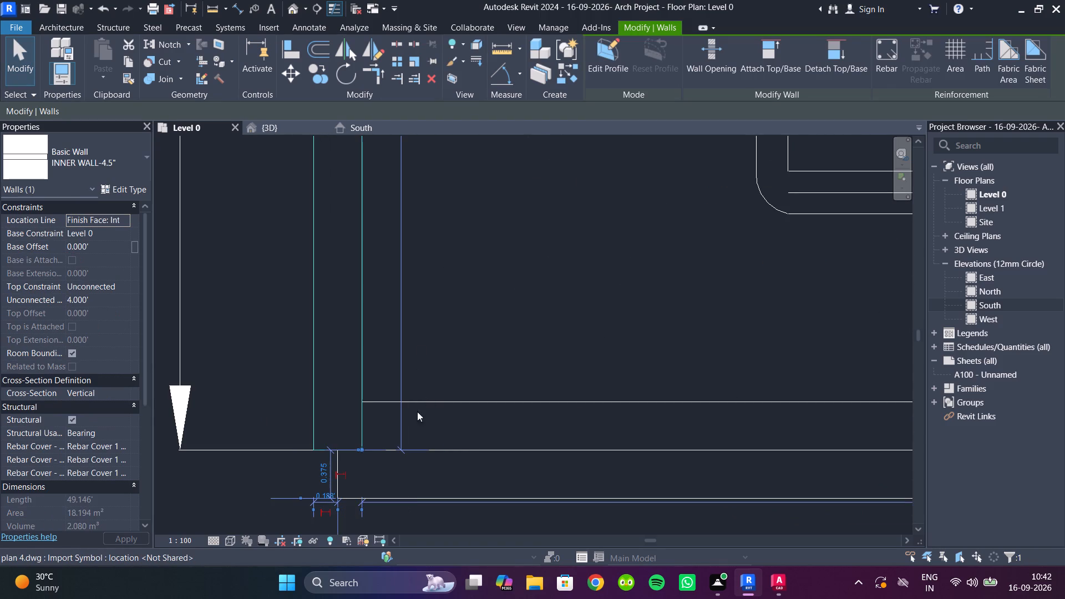
pyautogui.click(417, 337)
pyautogui.scroll(-5, 395, 423)
pyautogui.click(429, 460)
pyautogui.press('space')
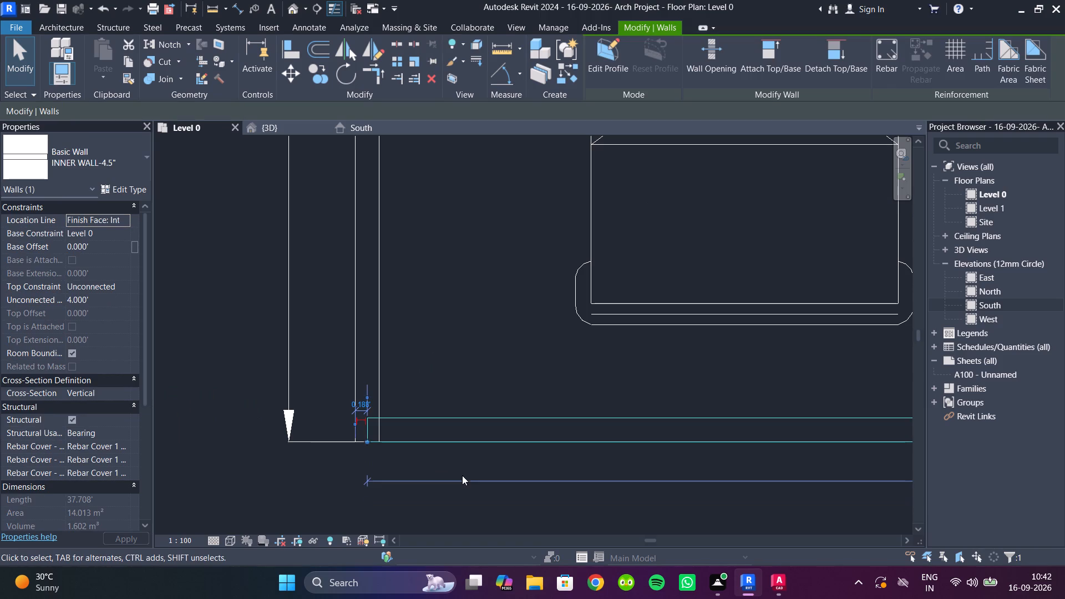
# Extend the garden-side end of the front wall to the outer face of the garden-side wall, closing the corner.
pyautogui.click(420, 479)
pyautogui.click(362, 425)
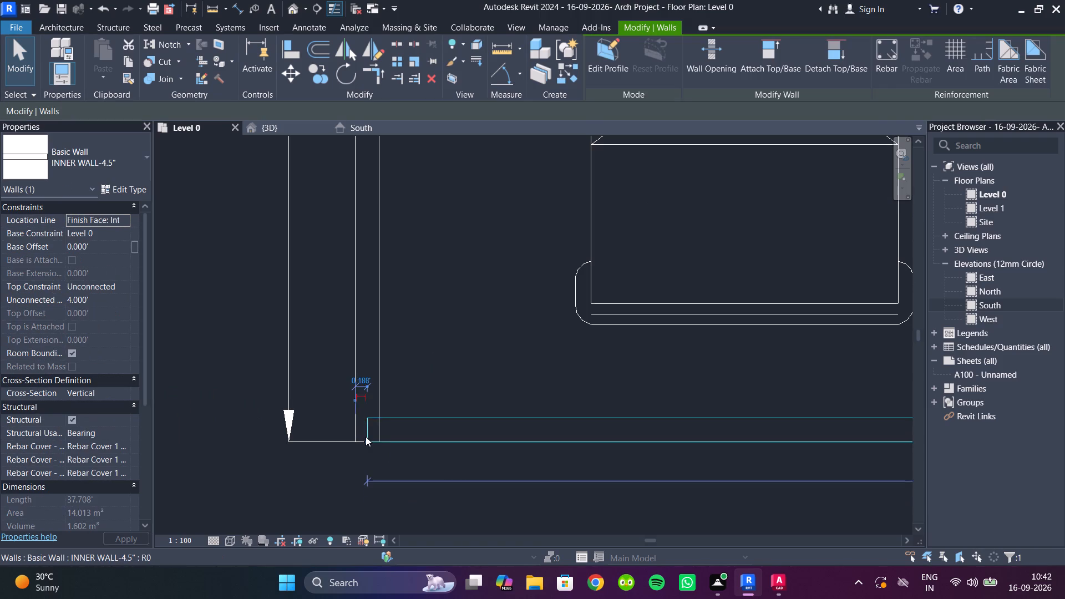
pyautogui.scroll(4, 366, 436)
pyautogui.moveTo(367, 444); pyautogui.dragTo(350, 445)
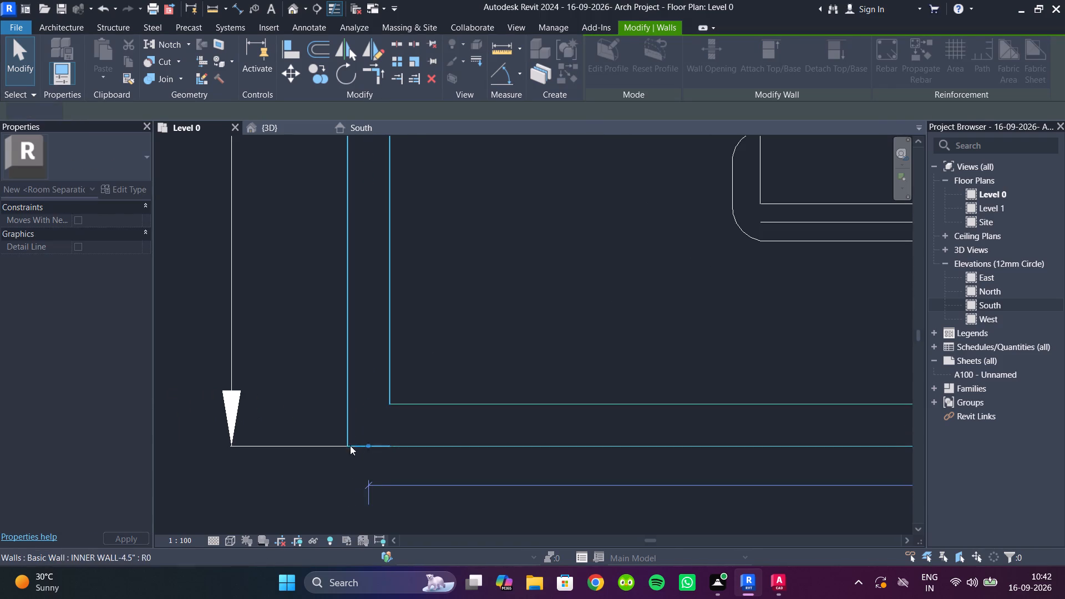
pyautogui.click(318, 468)
# Examine the boundary walls and room layout across the whole Level 0 ground floor plan.
pyautogui.scroll(-16, 362, 471)
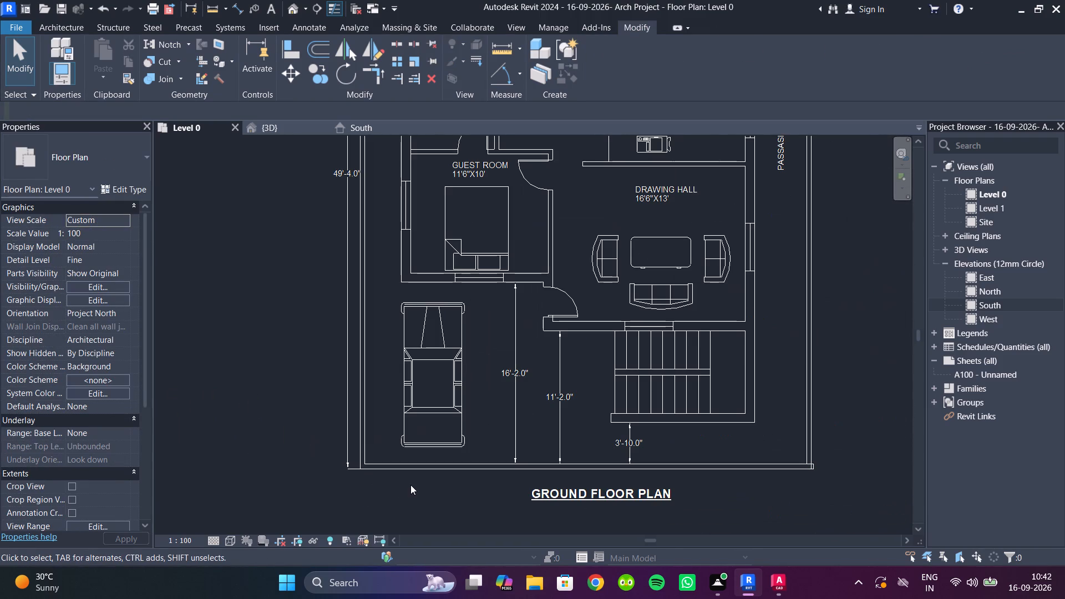
pyautogui.scroll(-3, 418, 489)
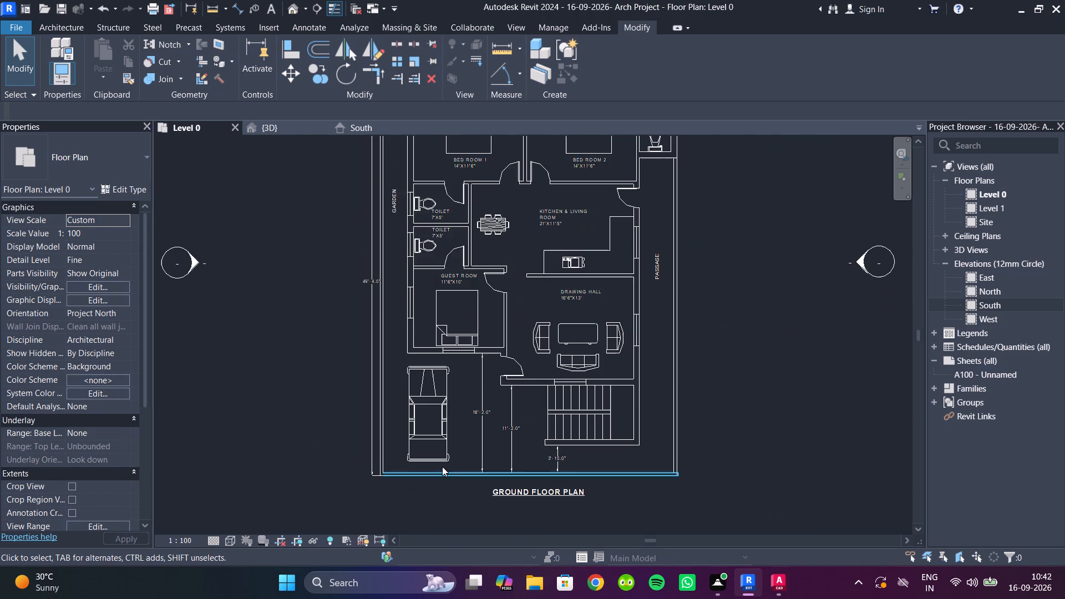
pyautogui.scroll(-3, 501, 331)
pyautogui.moveTo(501, 332); pyautogui.dragTo(445, 387, button='middle')
pyautogui.scroll(4, 477, 268)
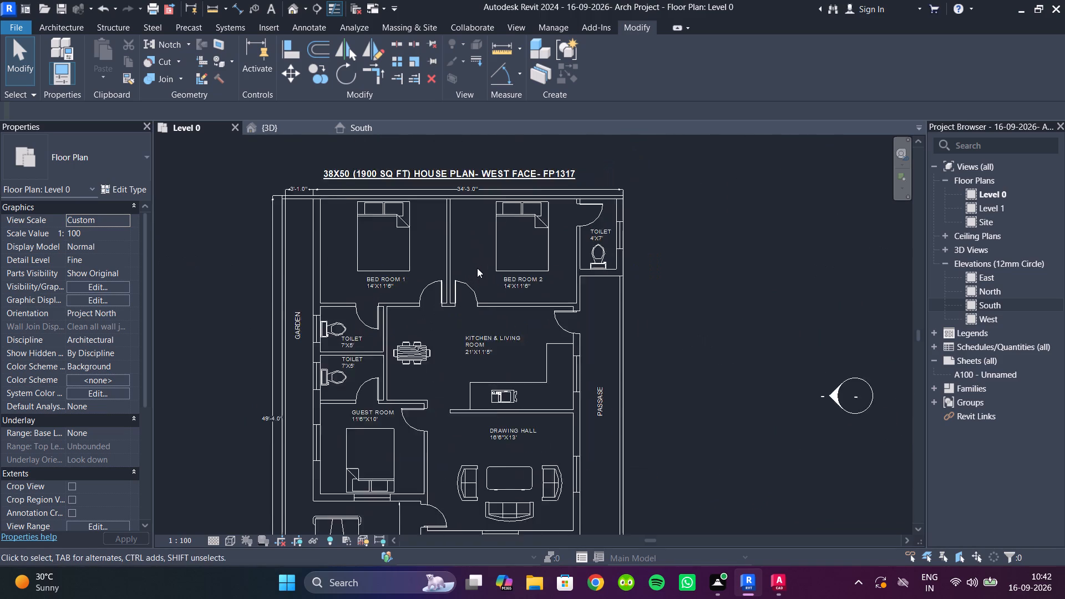
pyautogui.scroll(1, 477, 268)
pyautogui.scroll(-1, 432, 294)
pyautogui.moveTo(432, 294); pyautogui.dragTo(406, 251, button='middle')
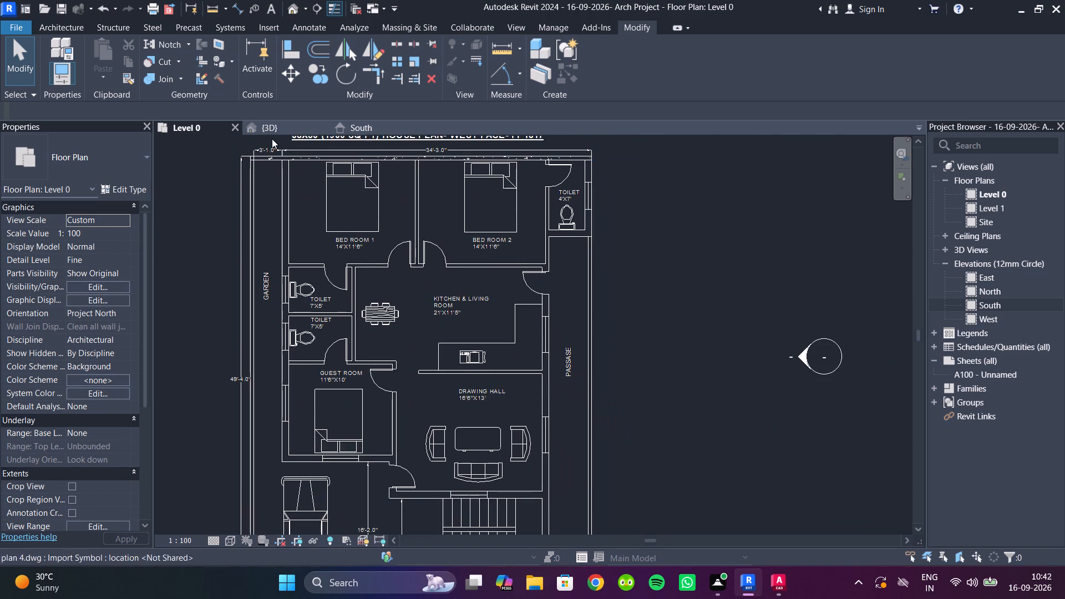
pyautogui.scroll(-2, 504, 306)
pyautogui.moveTo(501, 307); pyautogui.dragTo(481, 301, button='middle')
pyautogui.scroll(1, 442, 259)
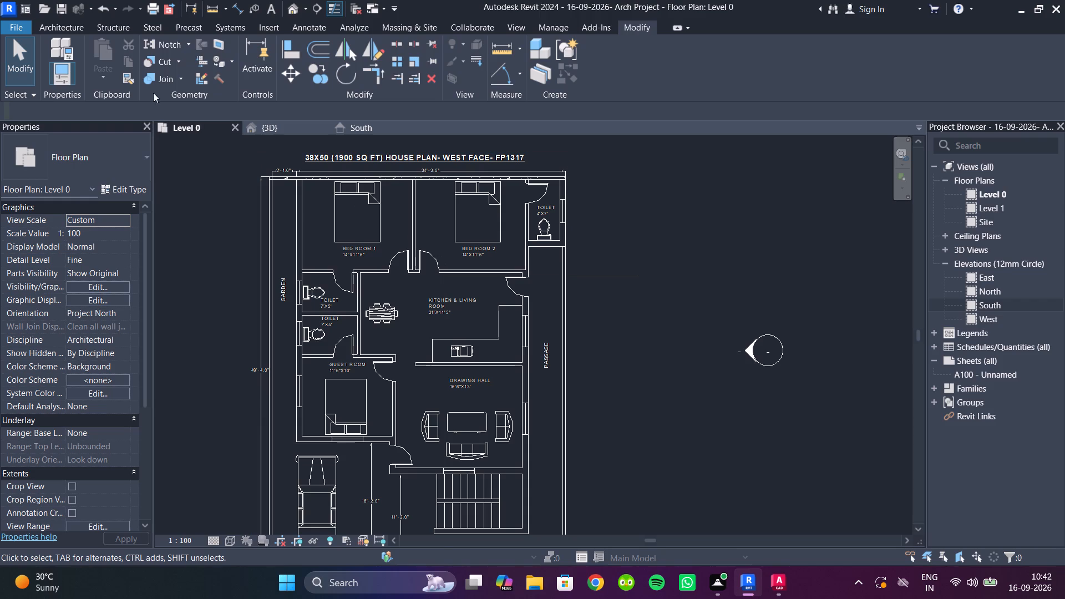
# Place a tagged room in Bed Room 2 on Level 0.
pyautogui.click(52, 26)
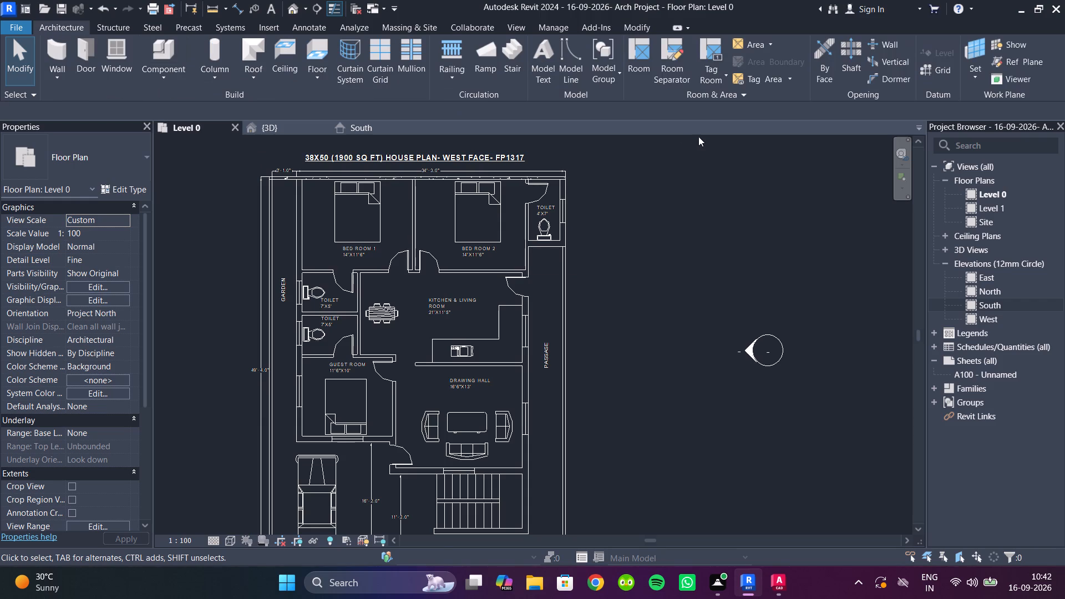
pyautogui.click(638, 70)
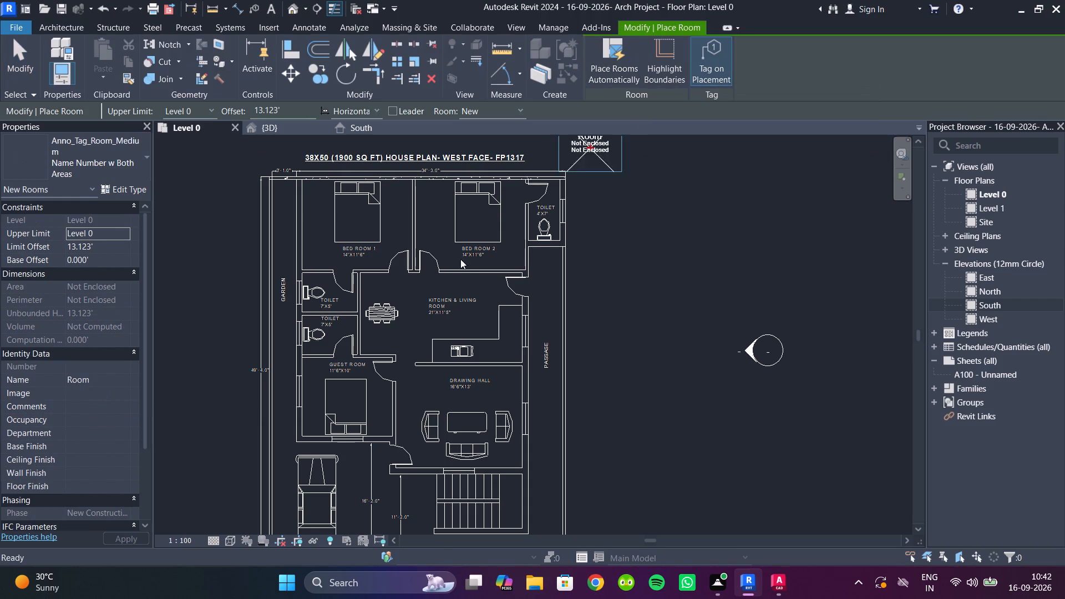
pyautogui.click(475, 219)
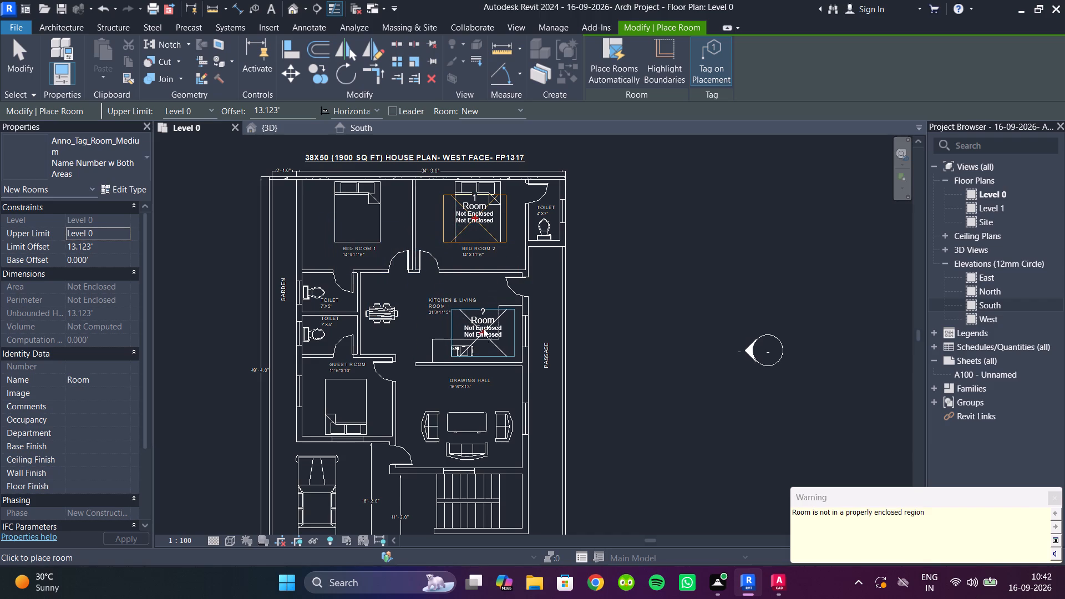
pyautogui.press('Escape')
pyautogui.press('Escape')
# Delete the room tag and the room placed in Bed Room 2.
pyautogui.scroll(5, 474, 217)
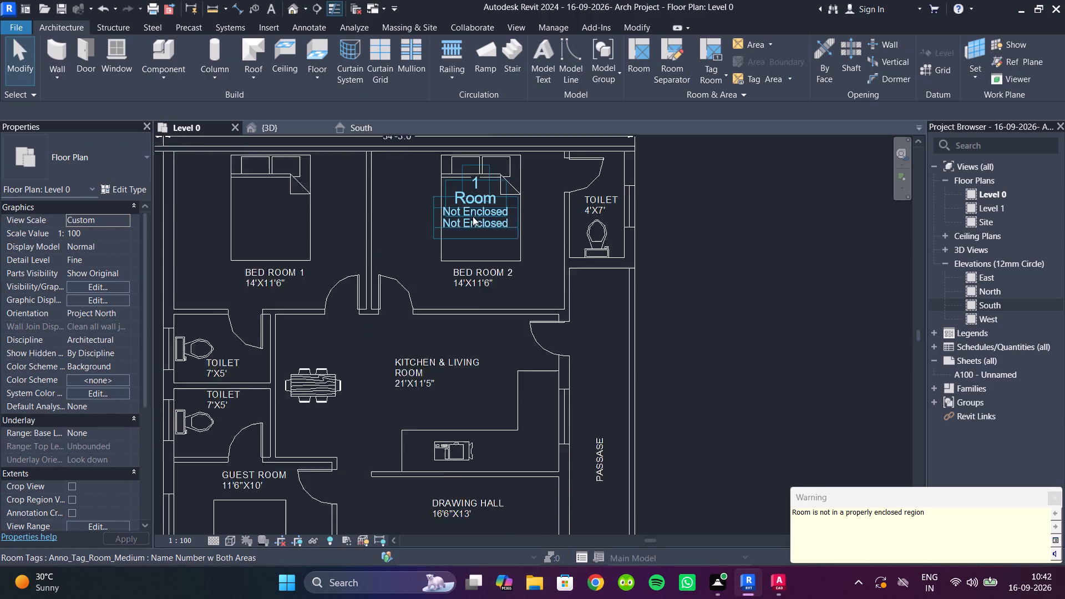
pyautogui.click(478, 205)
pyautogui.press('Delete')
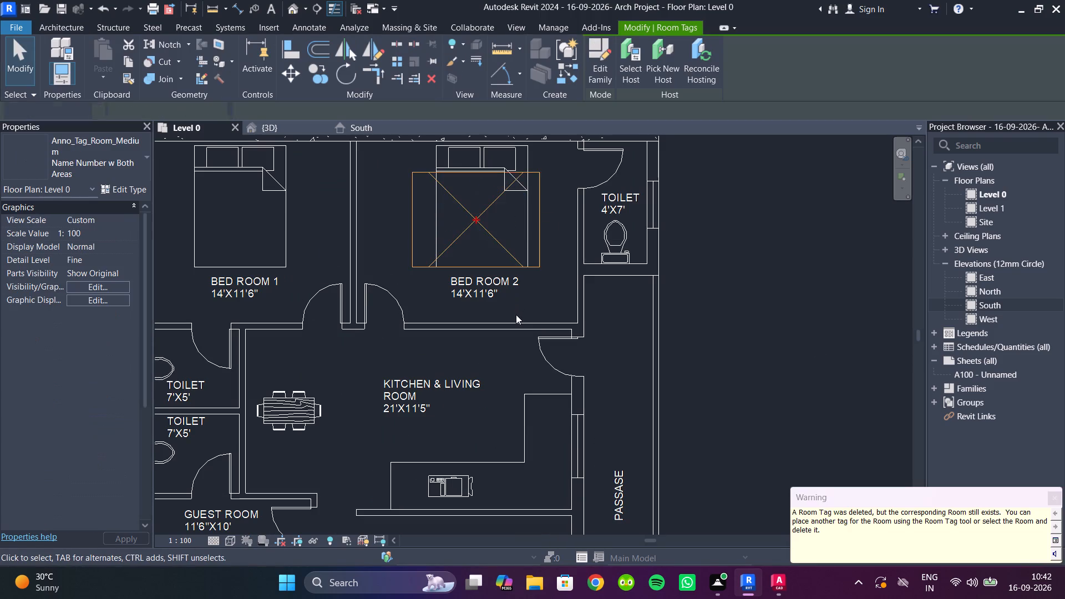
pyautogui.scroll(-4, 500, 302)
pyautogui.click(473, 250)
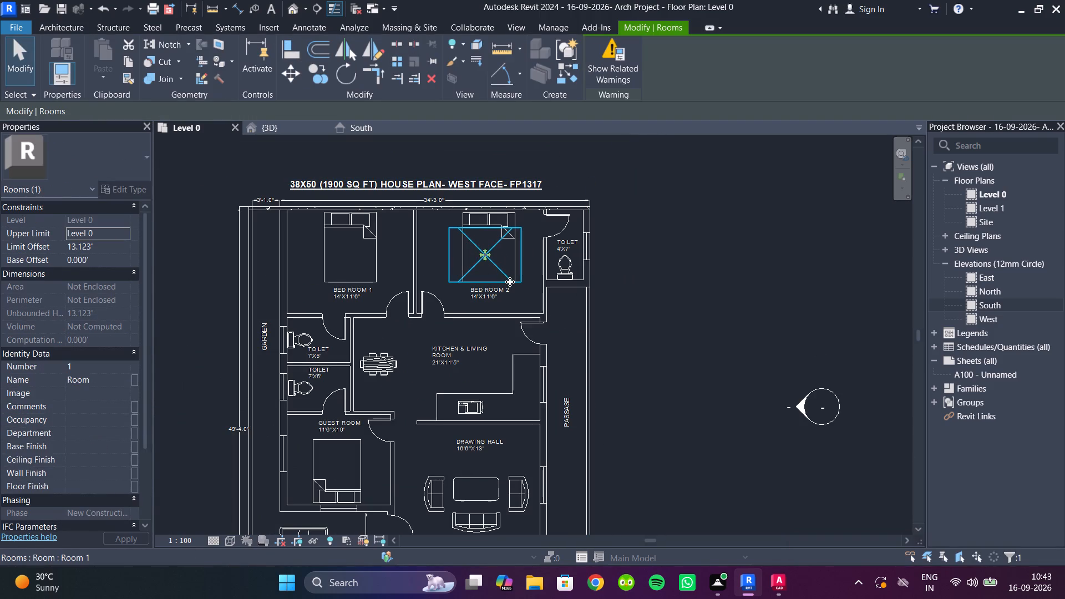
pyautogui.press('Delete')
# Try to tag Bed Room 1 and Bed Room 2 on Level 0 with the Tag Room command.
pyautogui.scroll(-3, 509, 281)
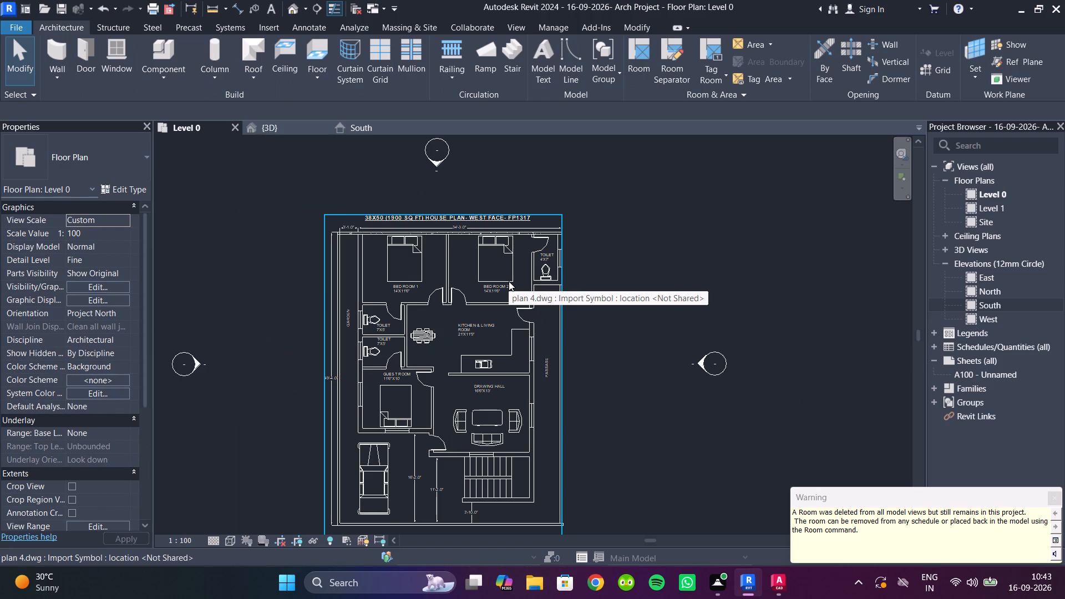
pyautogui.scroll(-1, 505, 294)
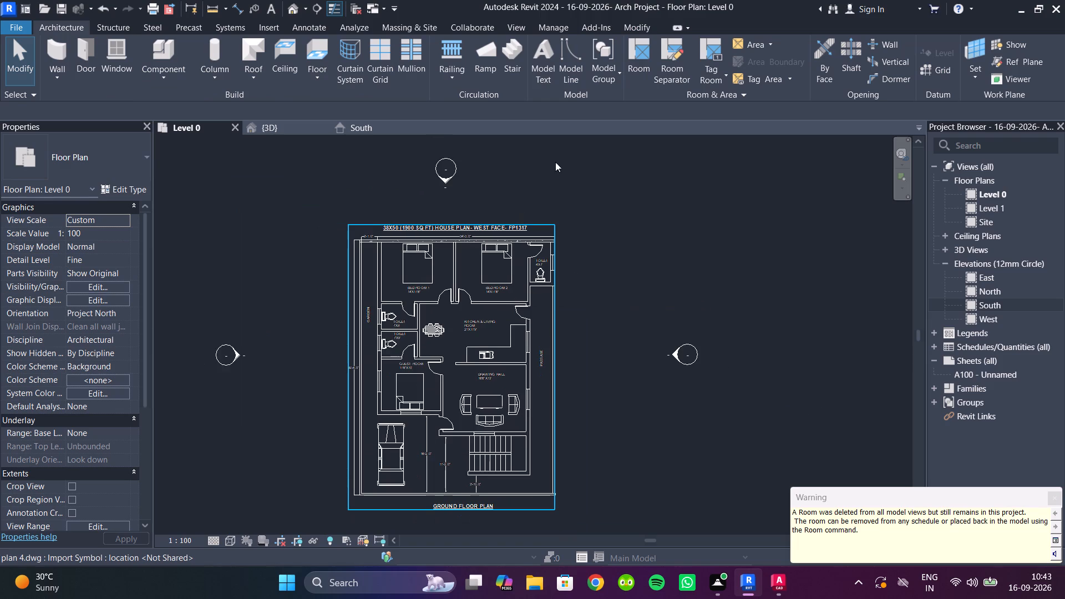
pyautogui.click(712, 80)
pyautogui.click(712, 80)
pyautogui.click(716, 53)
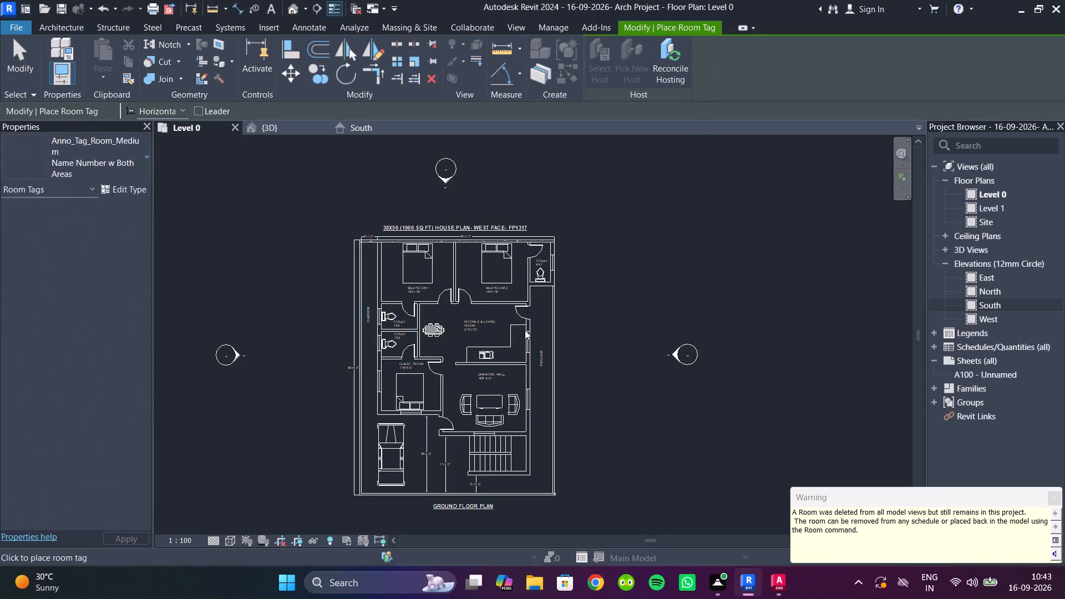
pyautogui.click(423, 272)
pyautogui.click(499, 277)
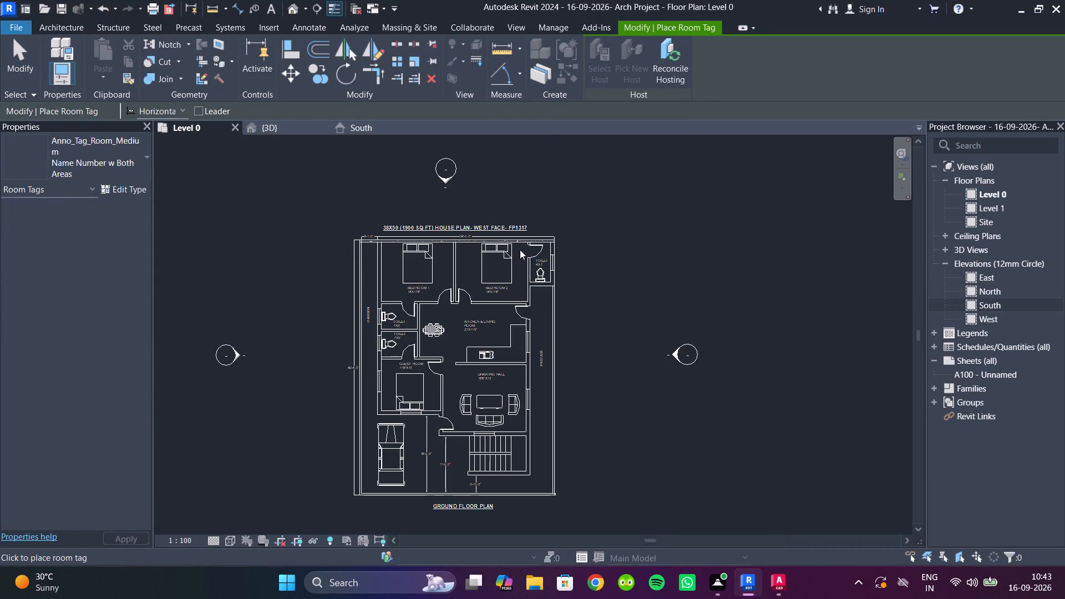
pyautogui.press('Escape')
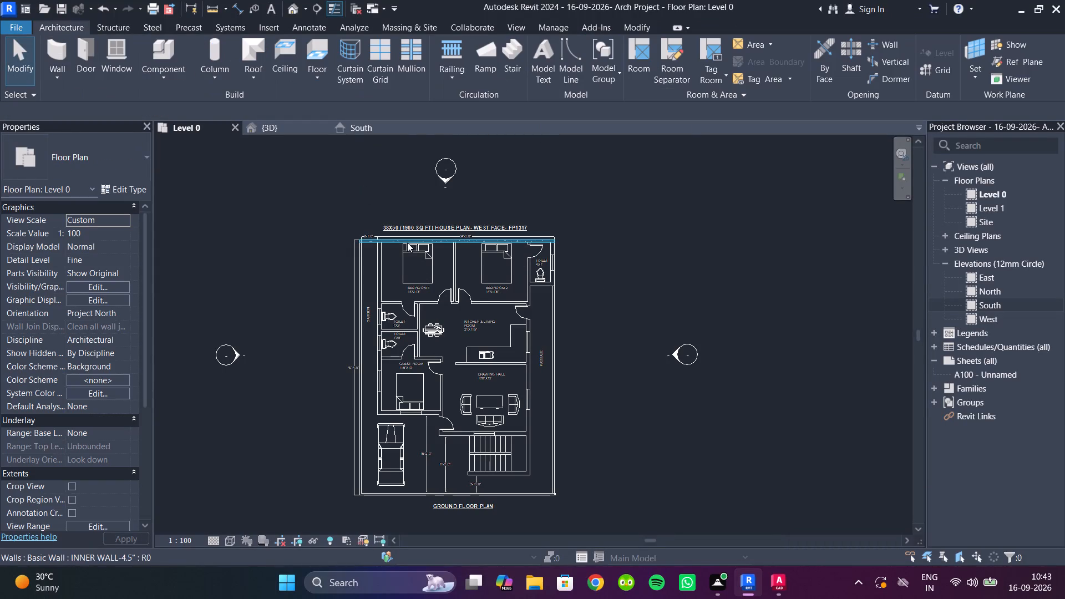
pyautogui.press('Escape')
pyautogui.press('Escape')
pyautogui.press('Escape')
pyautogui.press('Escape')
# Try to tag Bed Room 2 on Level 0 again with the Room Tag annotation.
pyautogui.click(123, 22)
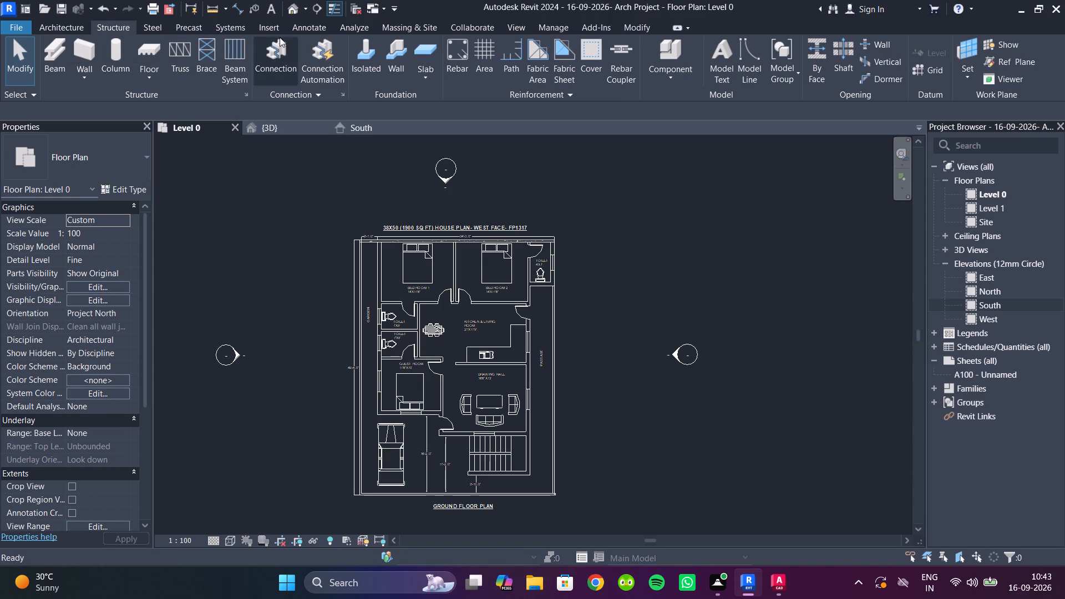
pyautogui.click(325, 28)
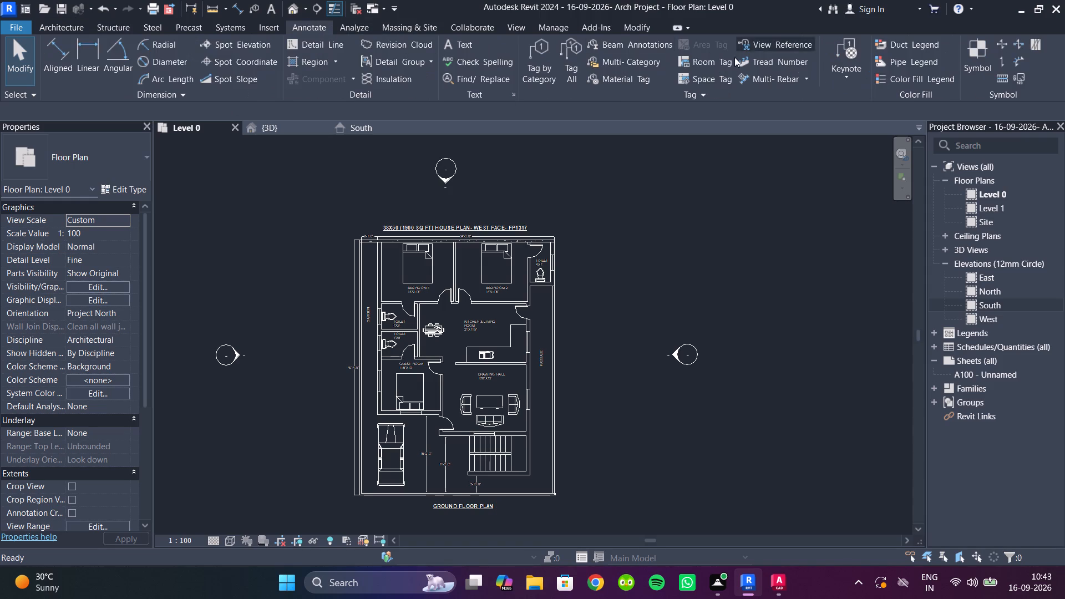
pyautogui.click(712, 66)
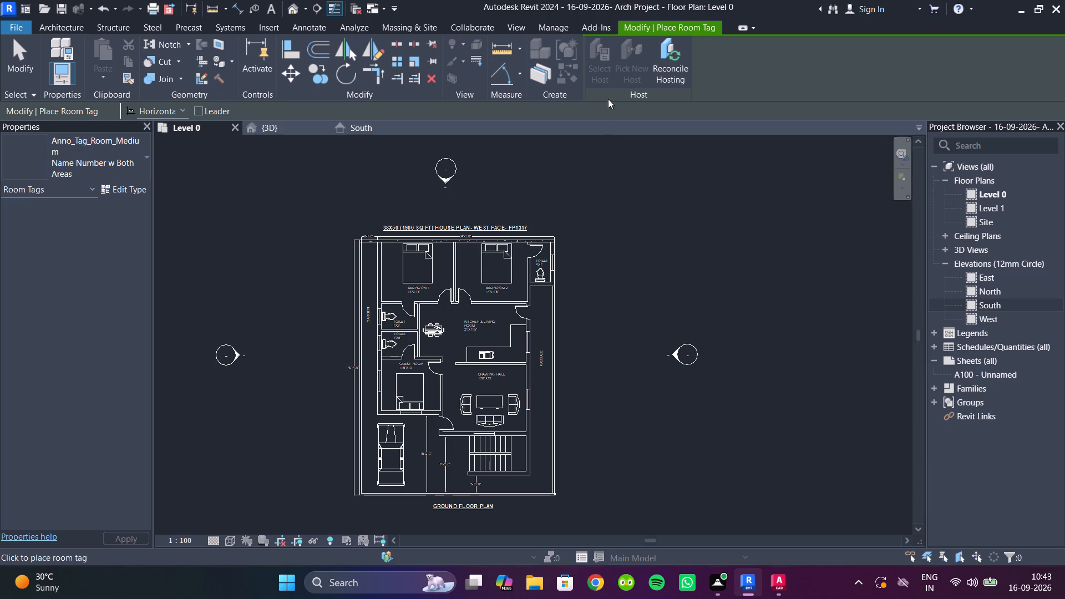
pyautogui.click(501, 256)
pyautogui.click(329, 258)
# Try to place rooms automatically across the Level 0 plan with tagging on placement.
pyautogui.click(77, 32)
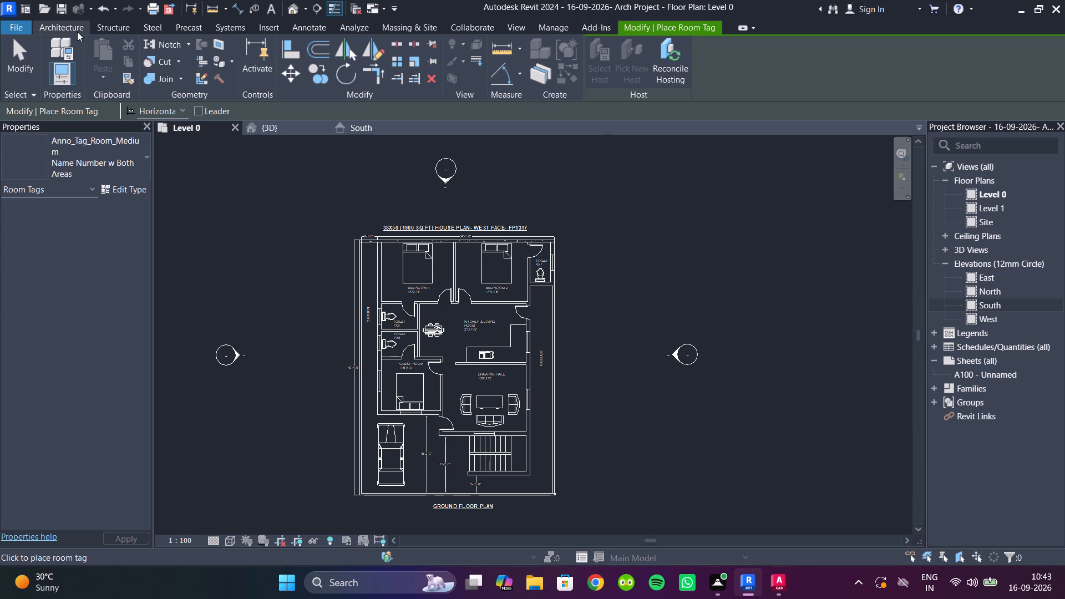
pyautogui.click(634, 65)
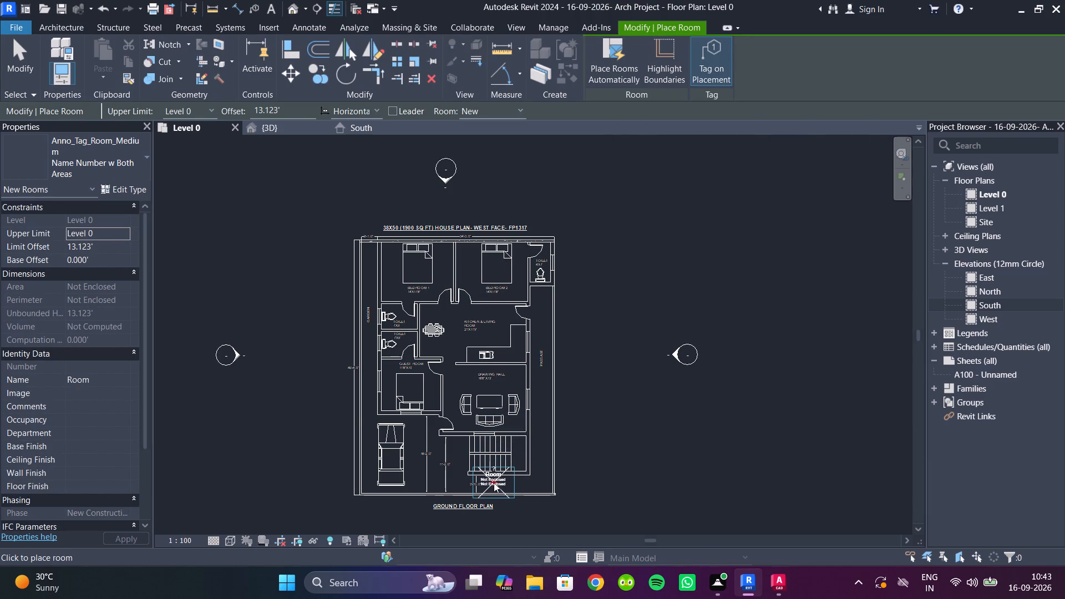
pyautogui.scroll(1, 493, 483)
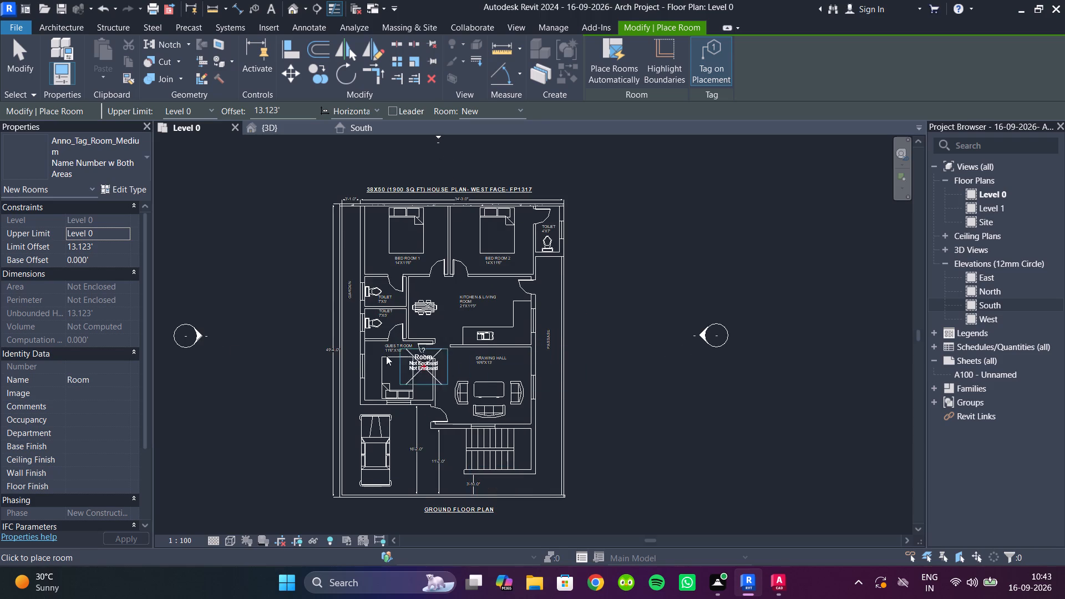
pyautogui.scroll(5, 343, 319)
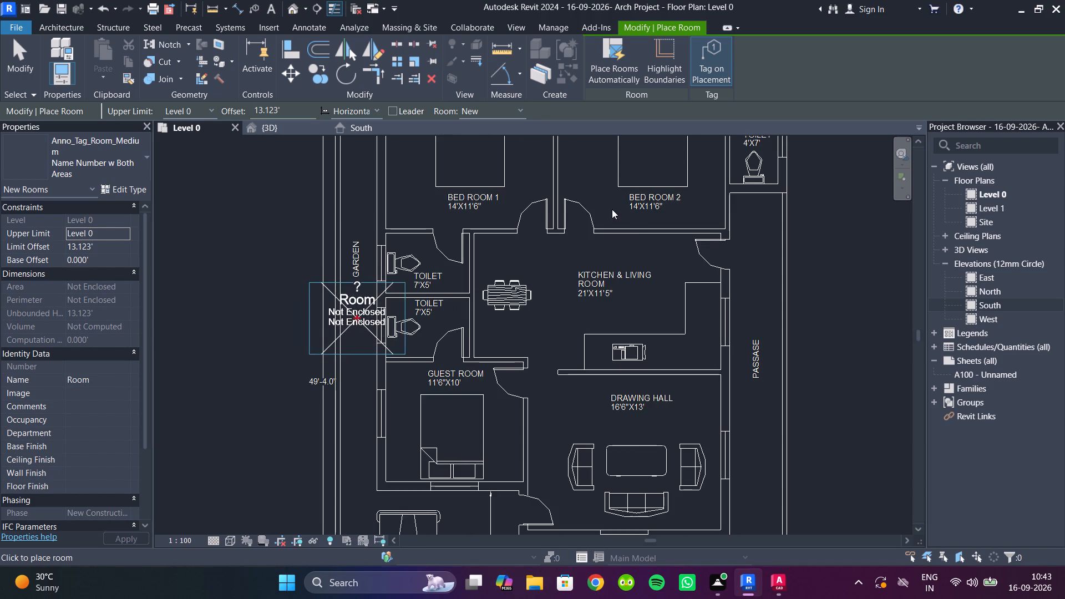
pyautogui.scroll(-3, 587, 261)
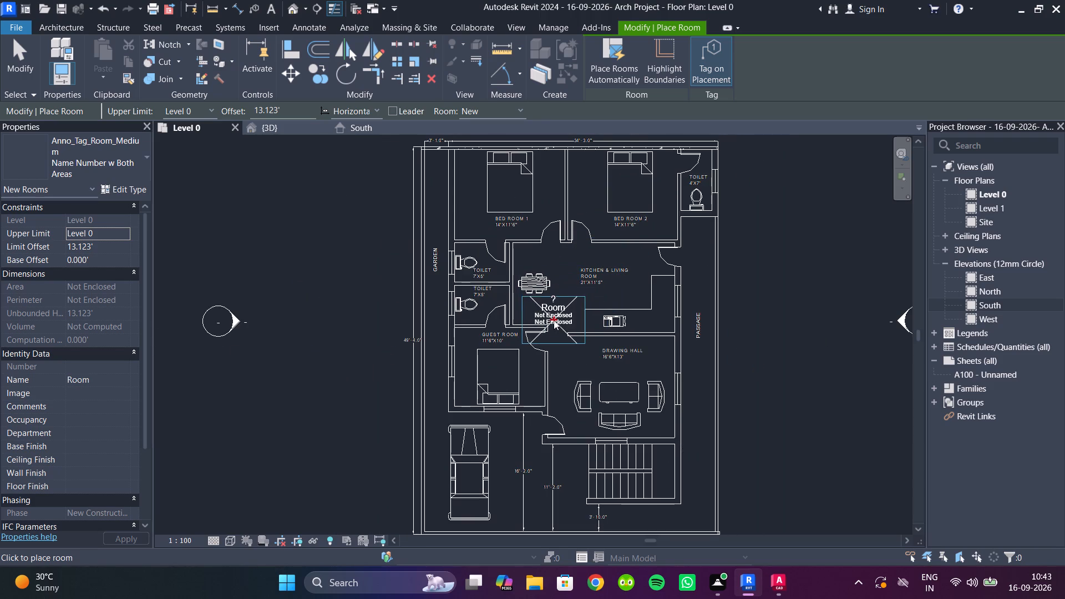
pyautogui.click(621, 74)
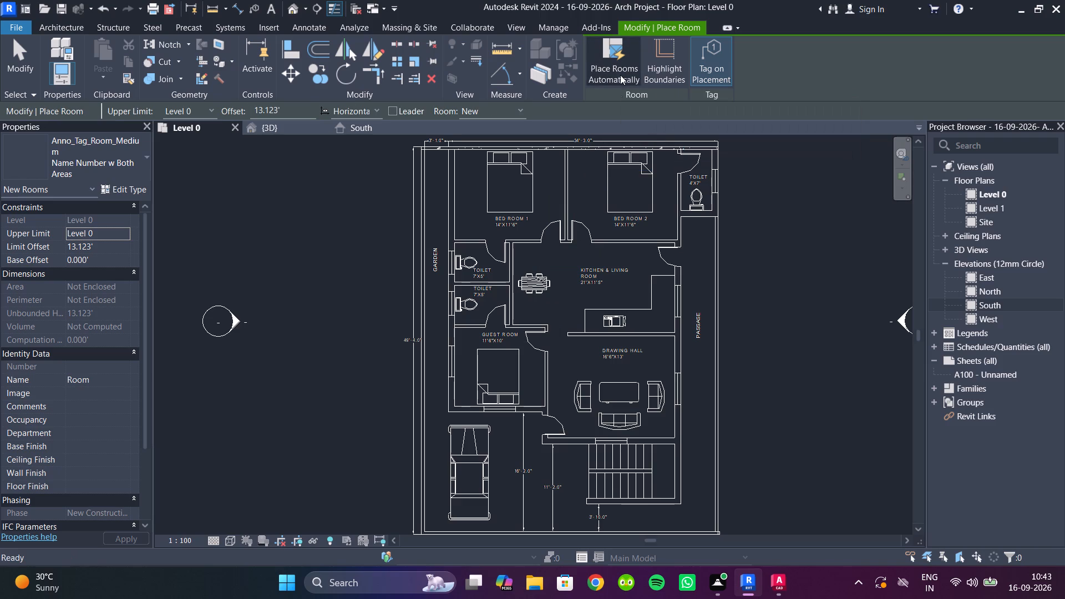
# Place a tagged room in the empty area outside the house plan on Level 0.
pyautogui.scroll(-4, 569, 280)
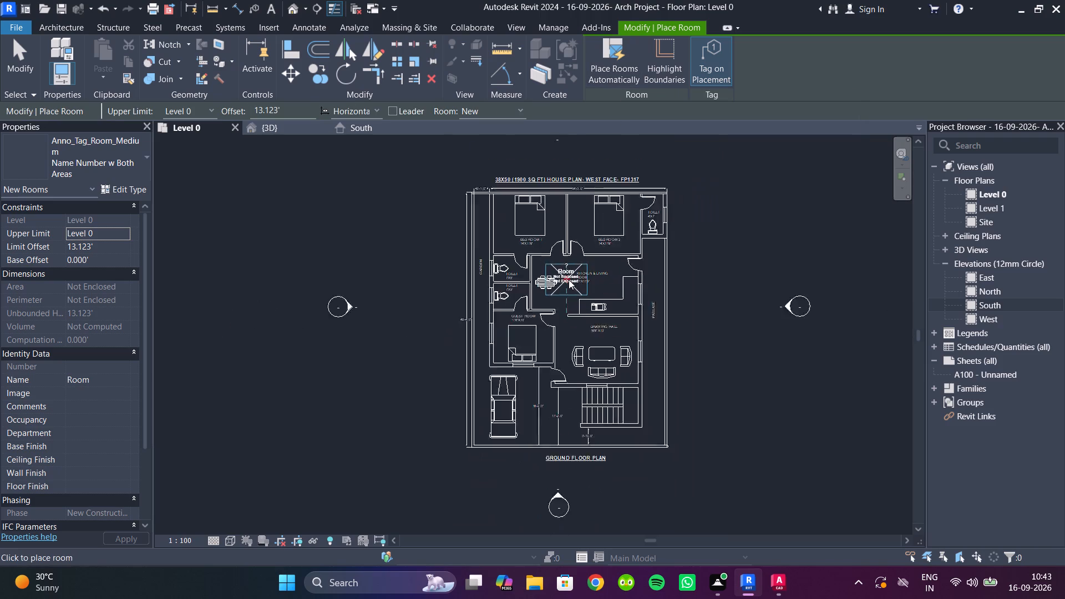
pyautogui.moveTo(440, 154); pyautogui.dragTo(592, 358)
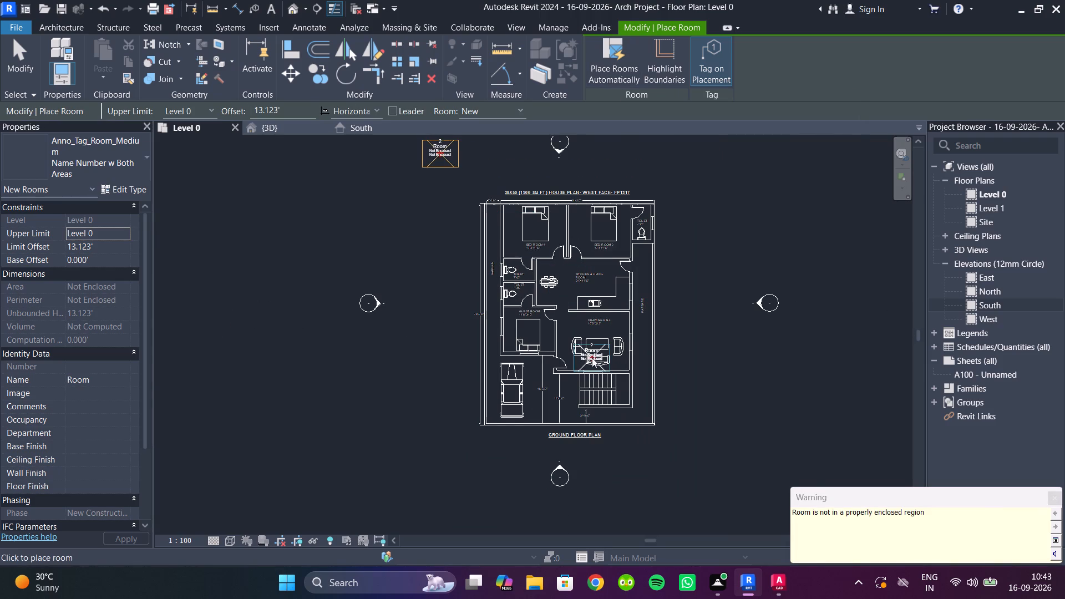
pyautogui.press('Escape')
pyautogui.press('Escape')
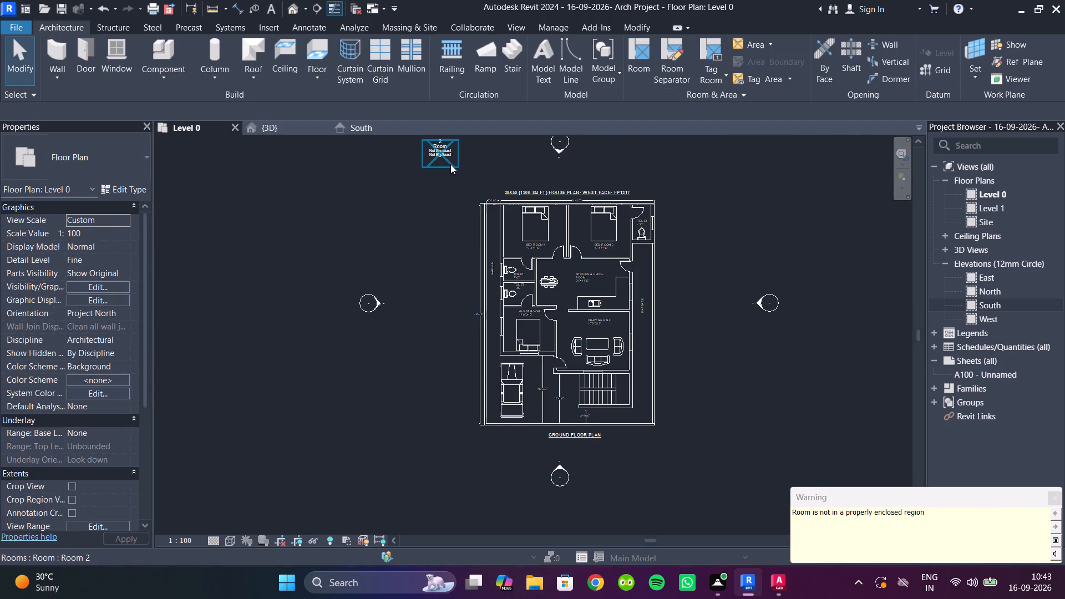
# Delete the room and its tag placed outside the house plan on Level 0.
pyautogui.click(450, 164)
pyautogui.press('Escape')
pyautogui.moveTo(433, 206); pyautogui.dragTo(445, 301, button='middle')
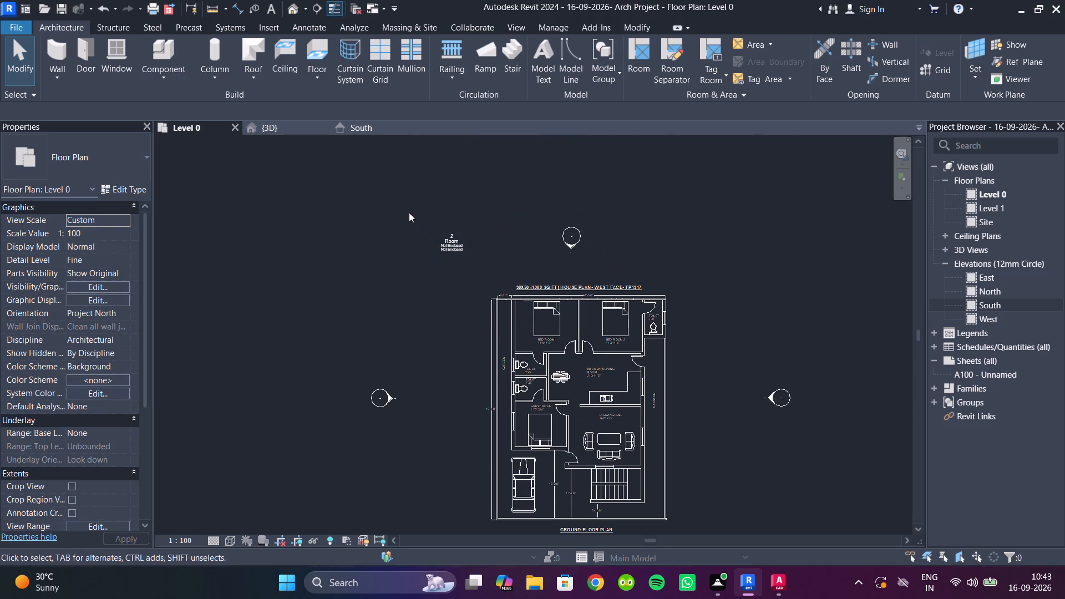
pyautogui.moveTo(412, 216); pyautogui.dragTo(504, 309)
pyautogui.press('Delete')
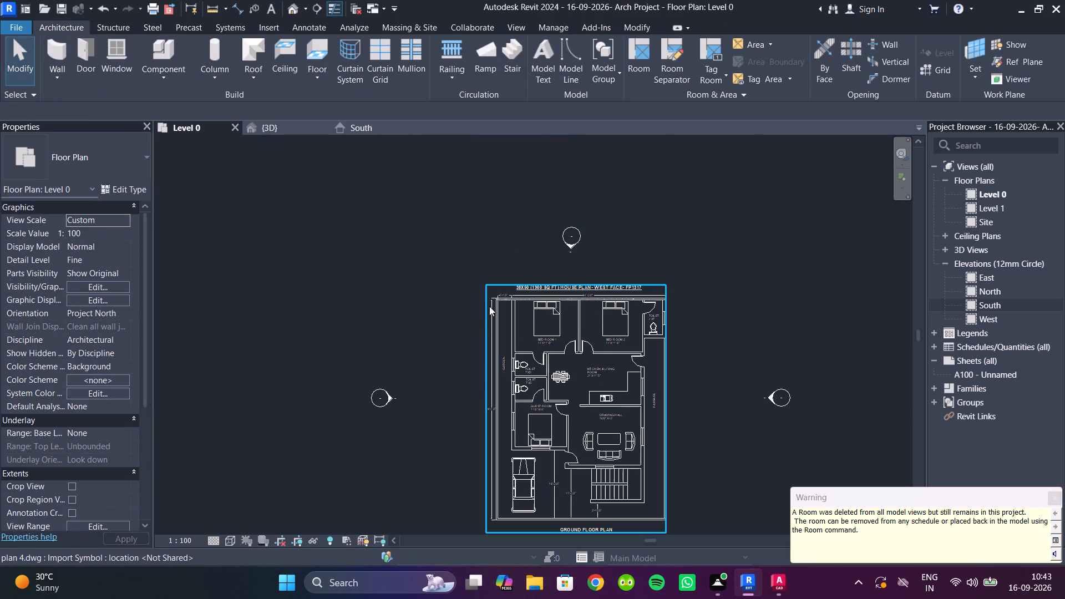
# Open the Final Project model from the recent files.
pyautogui.scroll(-3, 398, 237)
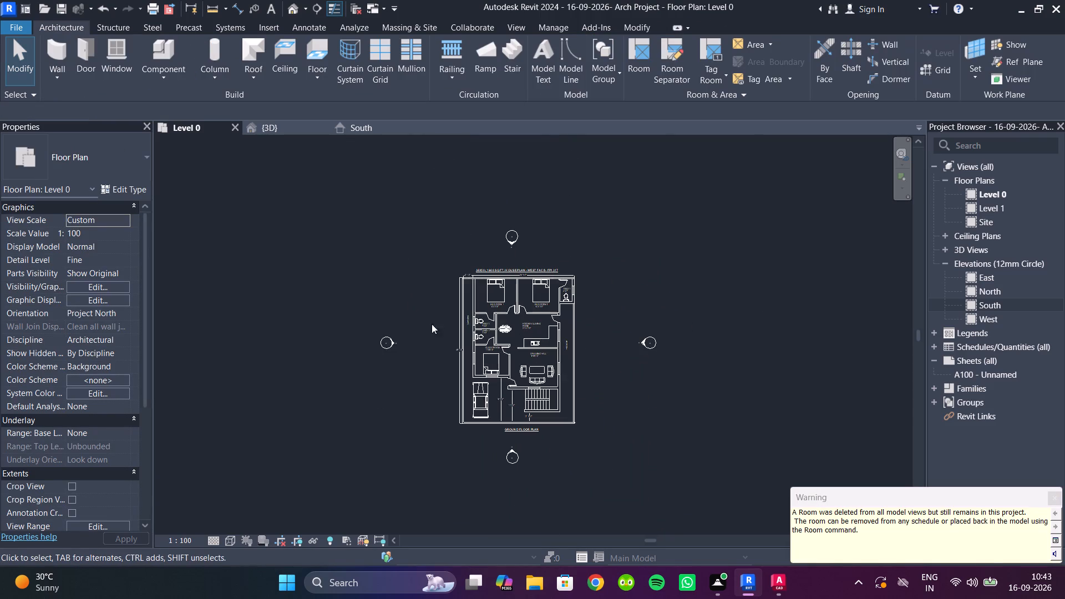
pyautogui.click(31, 9)
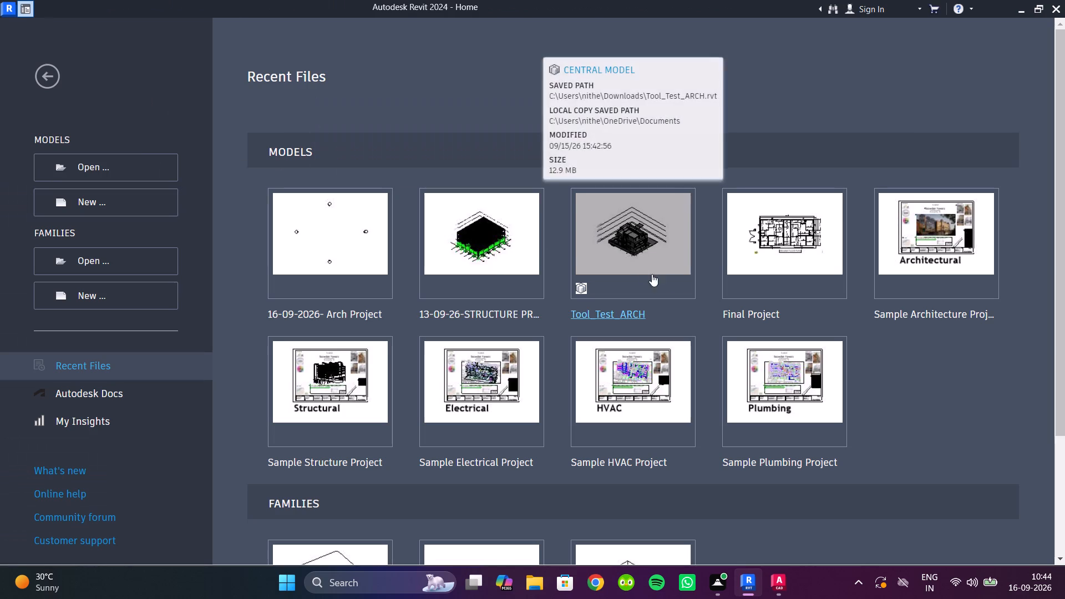
pyautogui.click(754, 313)
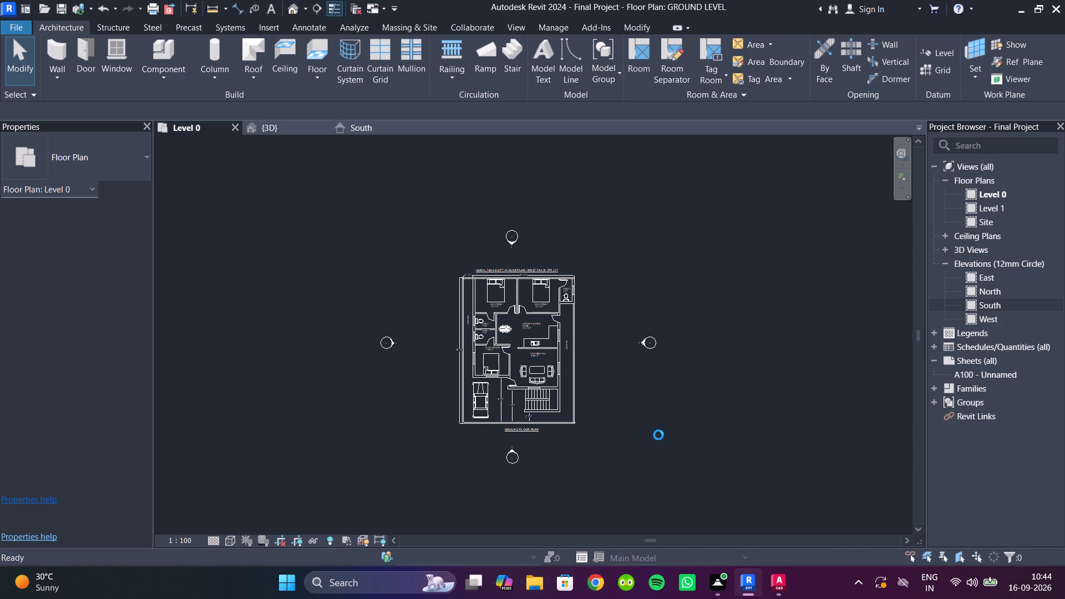
# Place tagged rooms in the GROUND LEVEL plan's upper-right corner room, the adjoining large space by door D10, and the small room by door D16.
pyautogui.scroll(-2, 617, 375)
pyautogui.moveTo(617, 375); pyautogui.dragTo(600, 377, button='middle')
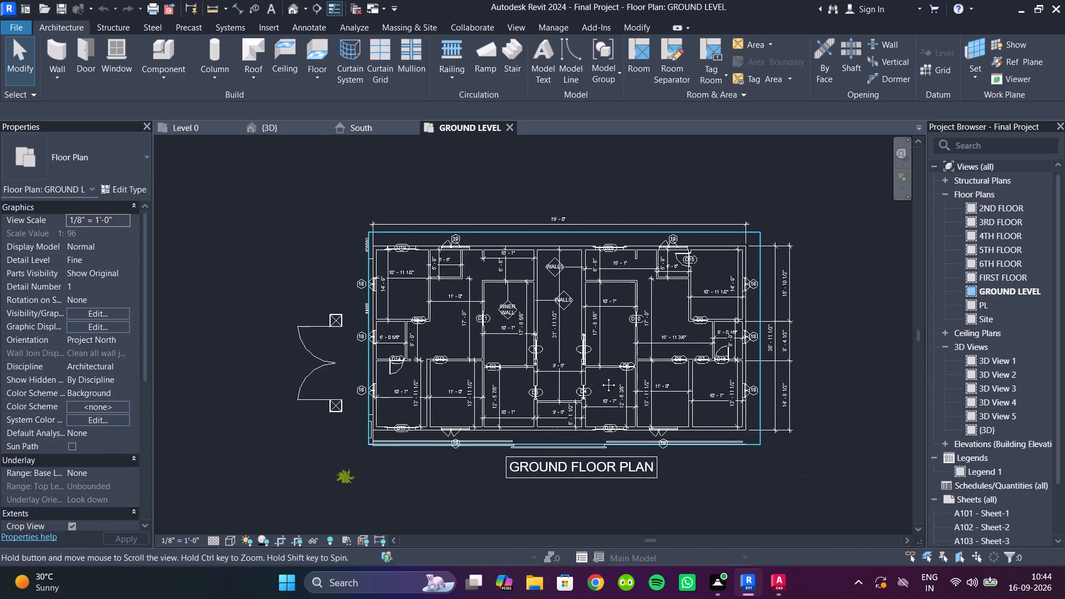
pyautogui.moveTo(600, 377); pyautogui.dragTo(599, 377, button='middle')
pyautogui.click(628, 63)
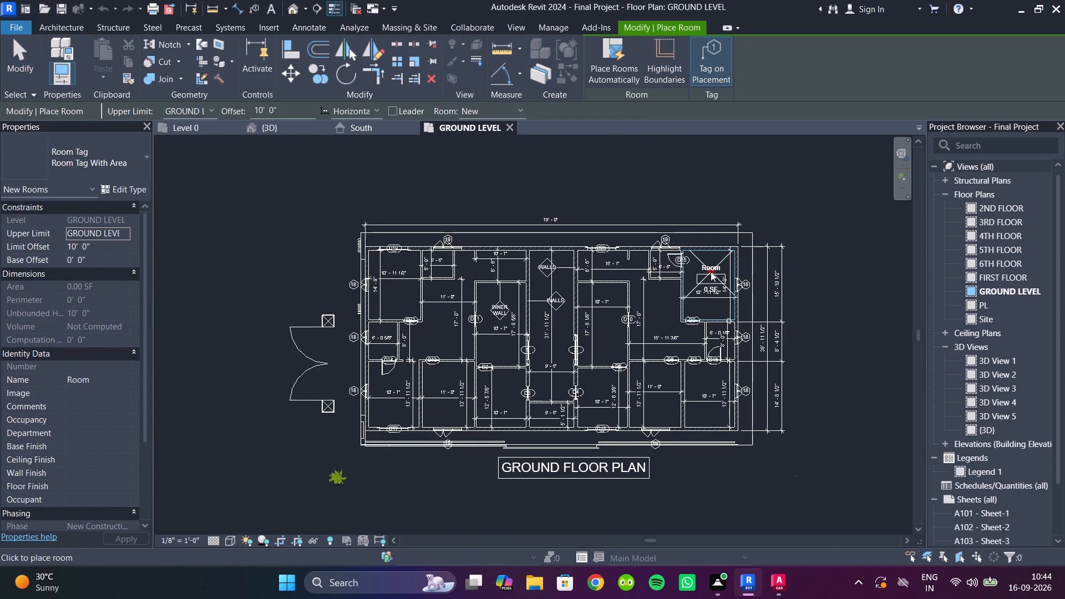
pyautogui.scroll(5, 711, 272)
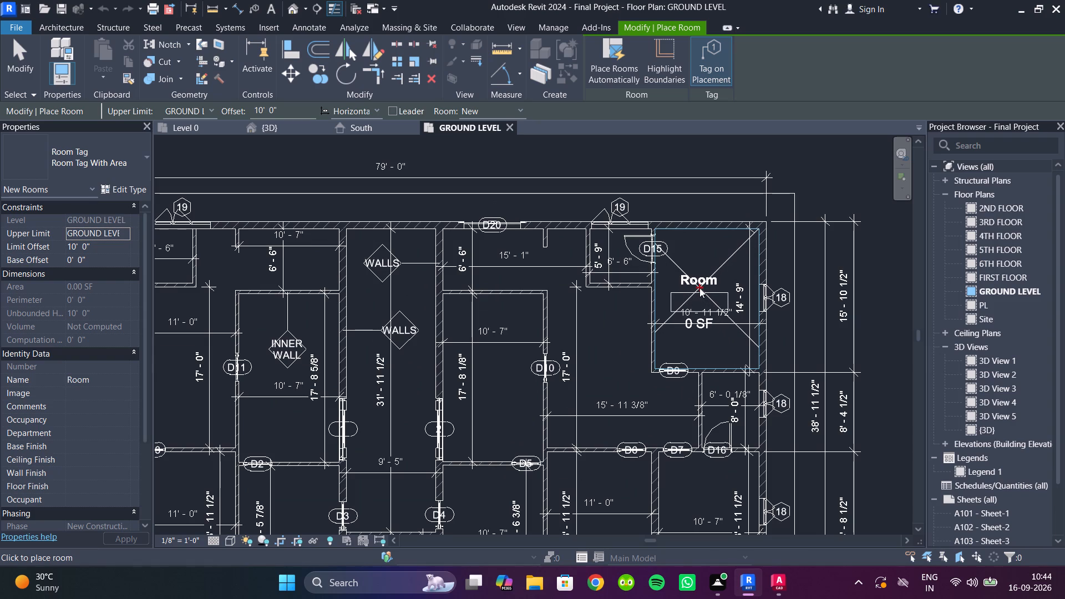
pyautogui.click(700, 288)
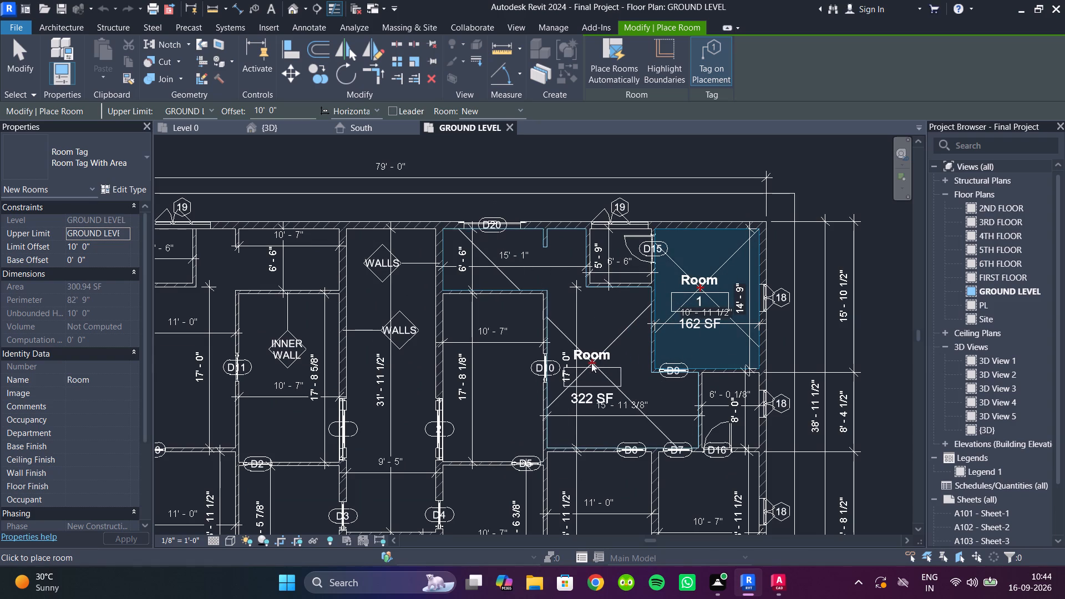
pyautogui.click(603, 361)
pyautogui.scroll(-3, 636, 380)
pyautogui.moveTo(636, 380); pyautogui.dragTo(600, 354, button='middle')
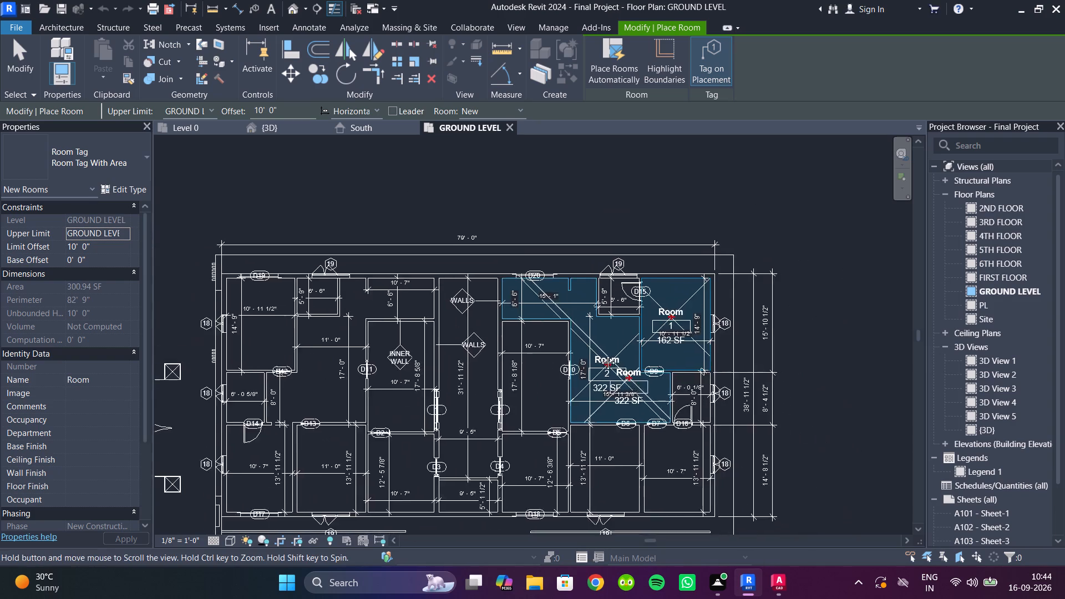
pyautogui.moveTo(600, 354); pyautogui.dragTo(570, 319, button='middle')
pyautogui.scroll(4, 601, 336)
pyautogui.click(641, 339)
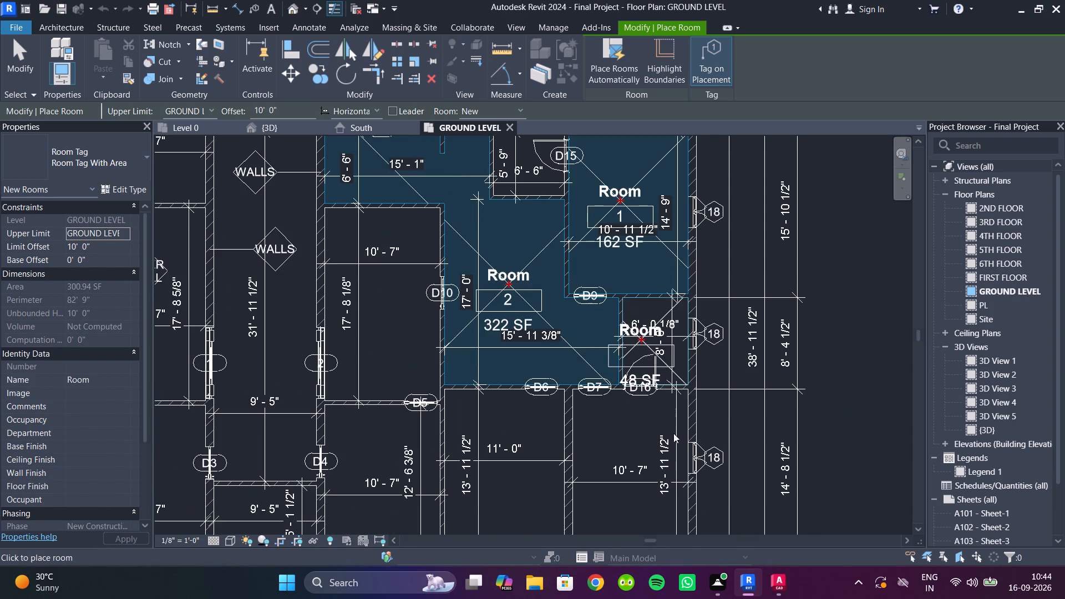
# Place tagged rooms in four more rooms of the plan's right half, the central corridor, and the small space at the corridor's lower end.
pyautogui.scroll(-2, 643, 460)
pyautogui.moveTo(643, 461); pyautogui.dragTo(647, 378, button='middle')
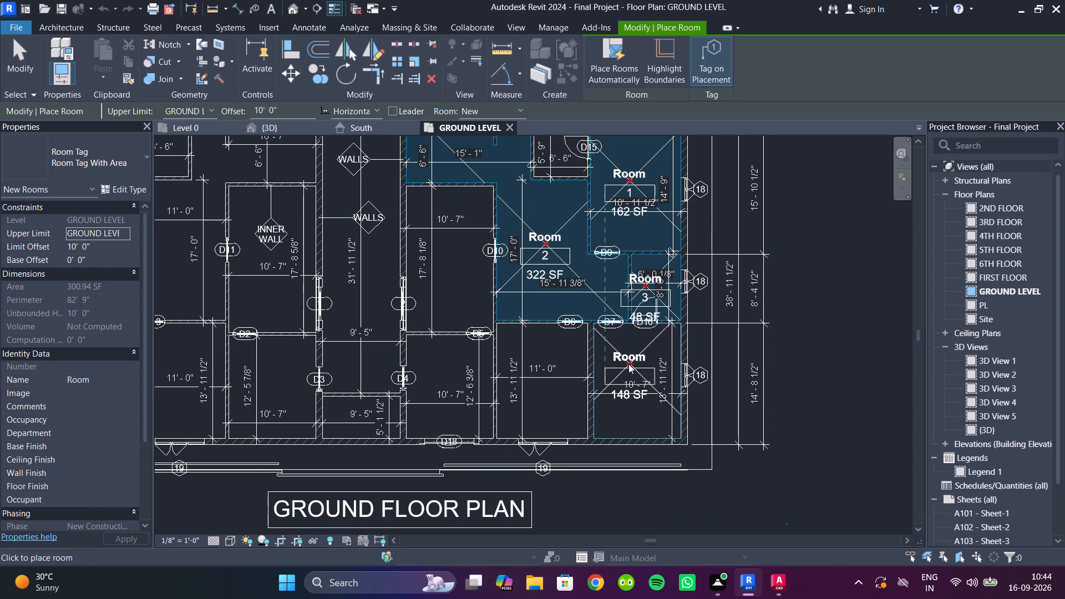
pyautogui.click(628, 364)
pyautogui.click(547, 400)
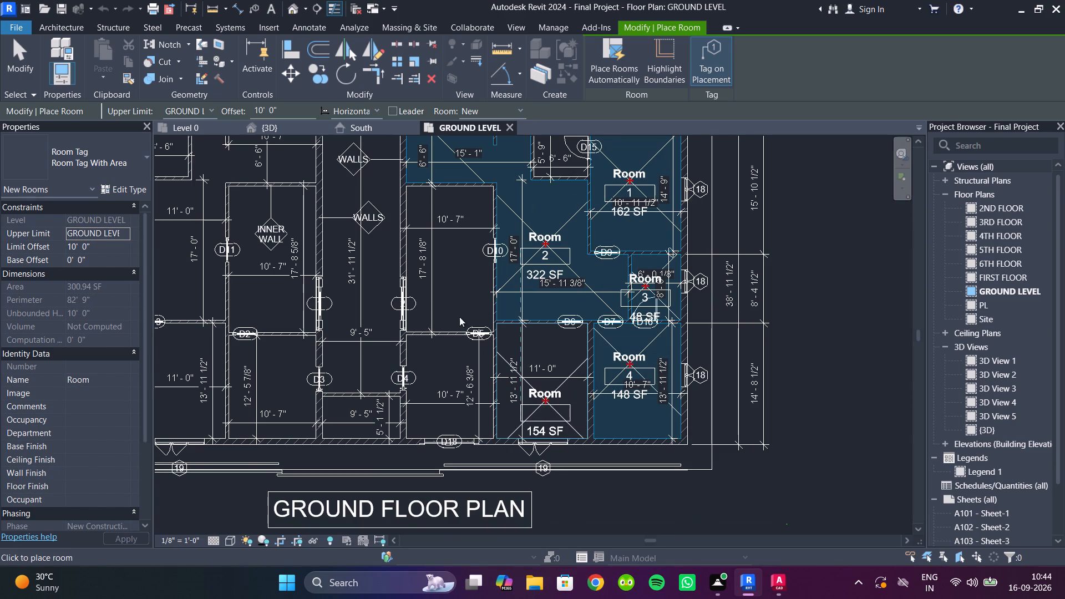
pyautogui.click(459, 285)
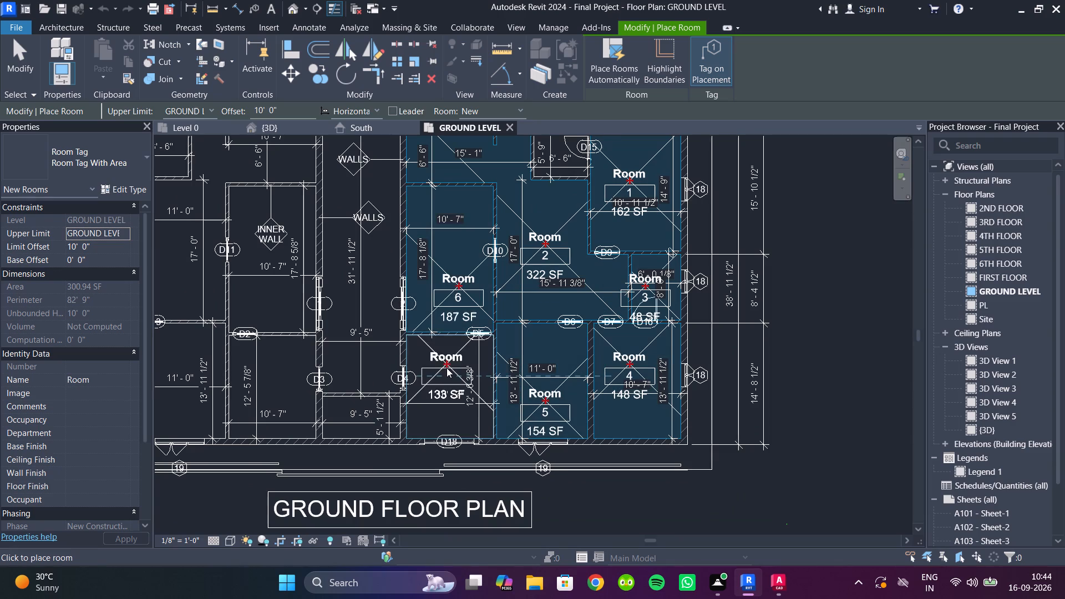
pyautogui.click(441, 374)
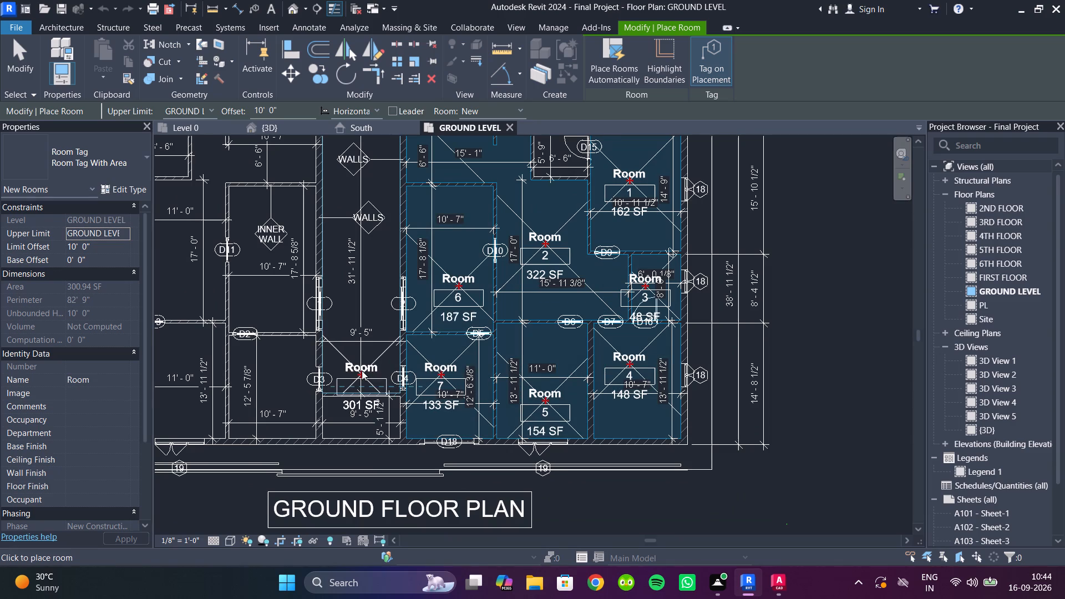
pyautogui.click(362, 370)
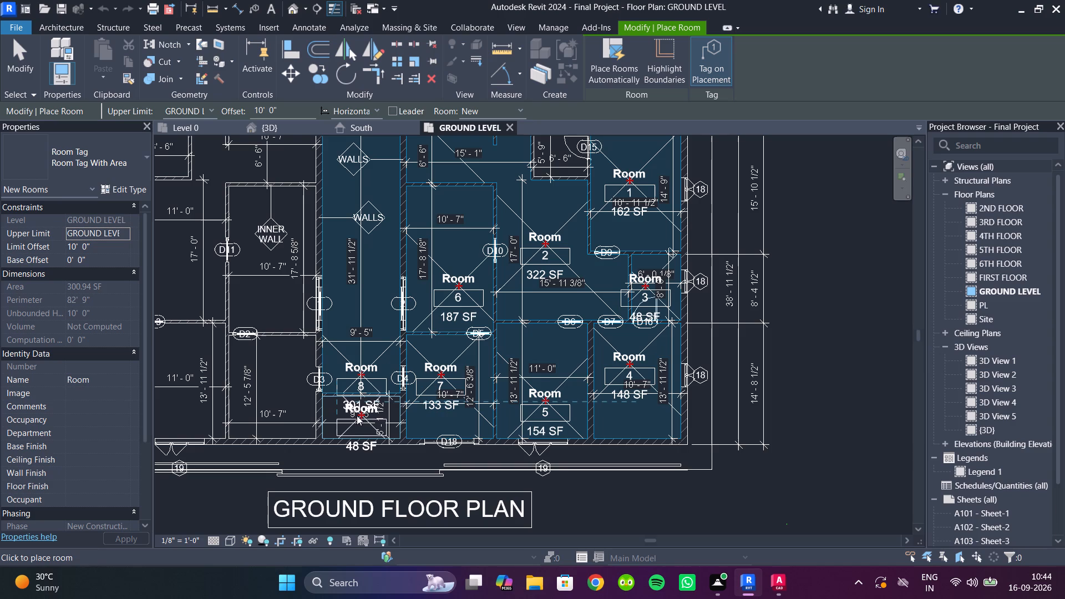
pyautogui.click(357, 415)
# Place tagged rooms in seven spaces of the plan's left half, including the upper-left corner room and the small room by door D14.
pyautogui.scroll(-3, 359, 292)
pyautogui.moveTo(359, 292); pyautogui.dragTo(477, 348, button='middle')
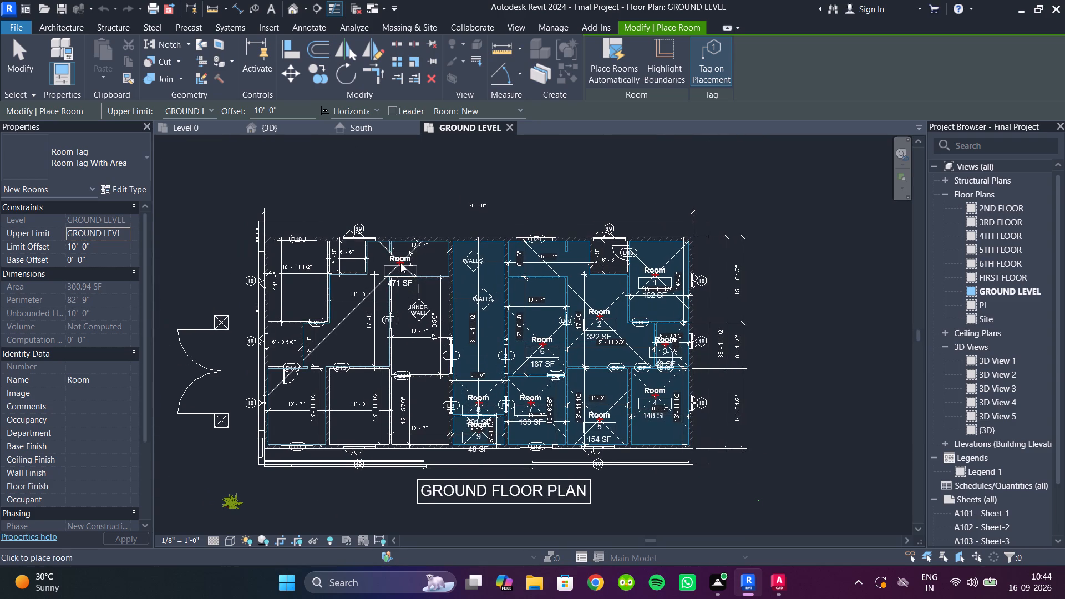
pyautogui.click(400, 263)
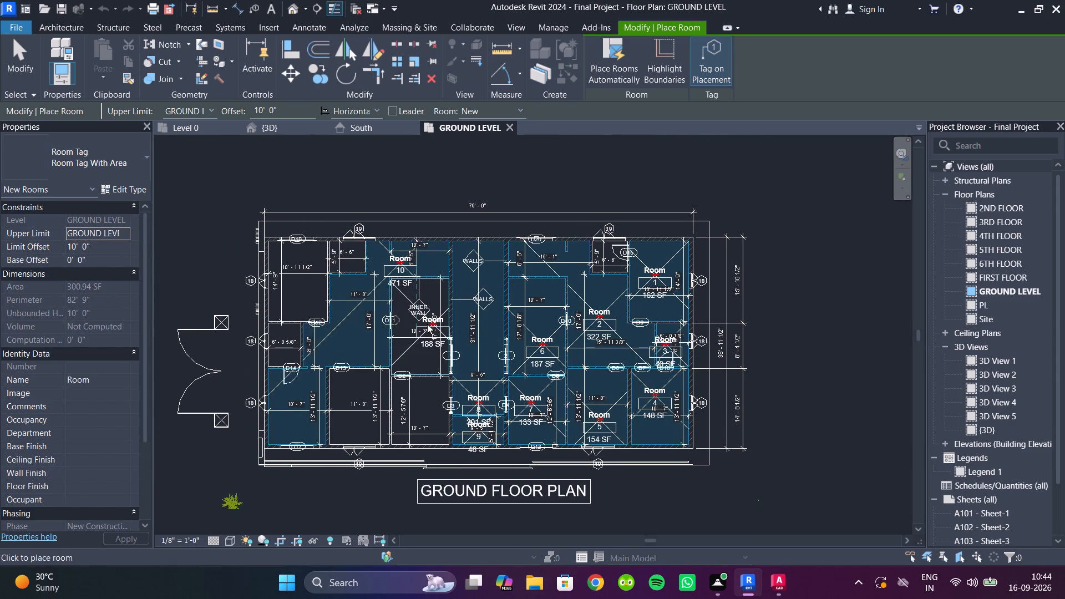
pyautogui.click(427, 324)
pyautogui.click(423, 402)
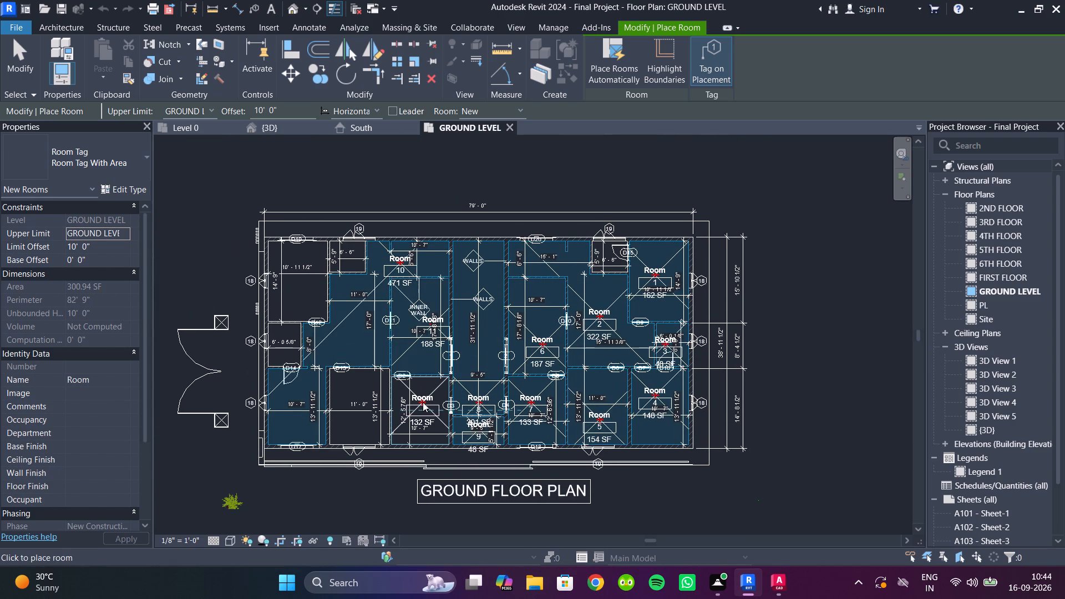
pyautogui.click(363, 393)
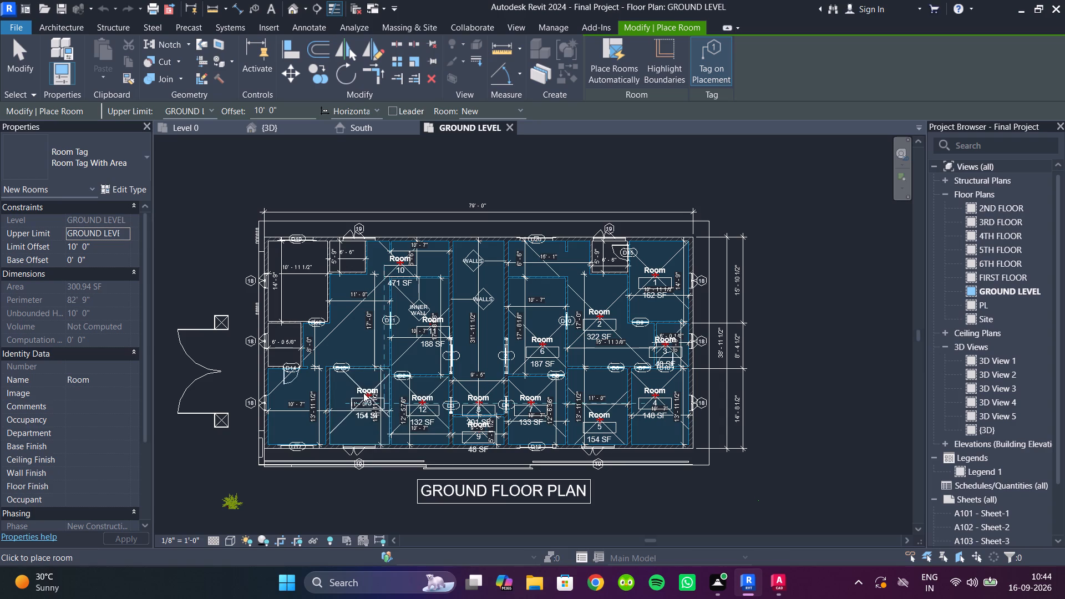
pyautogui.click(296, 291)
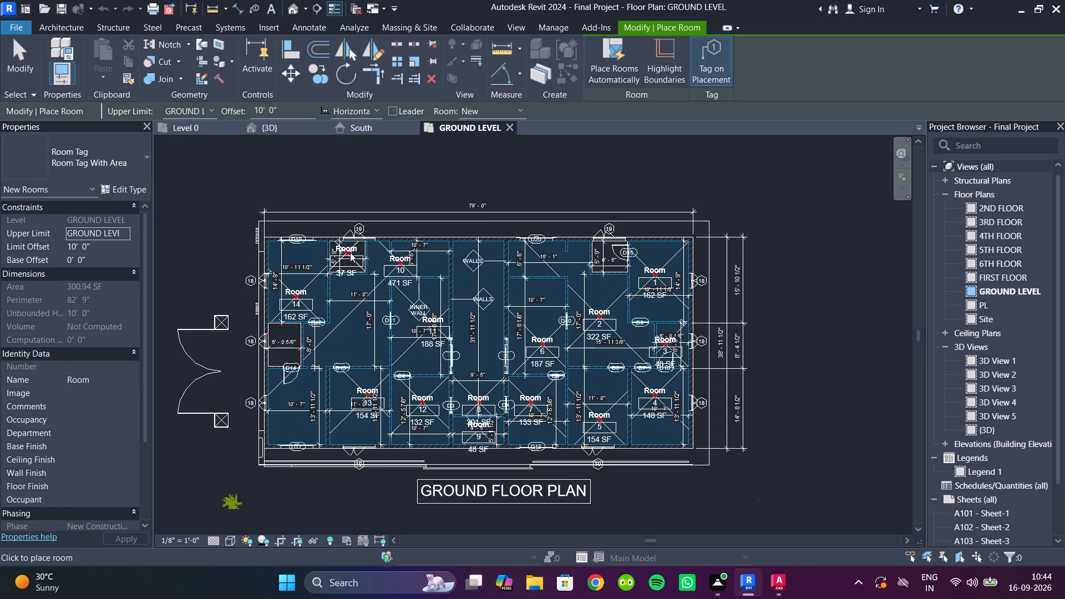
pyautogui.click(350, 252)
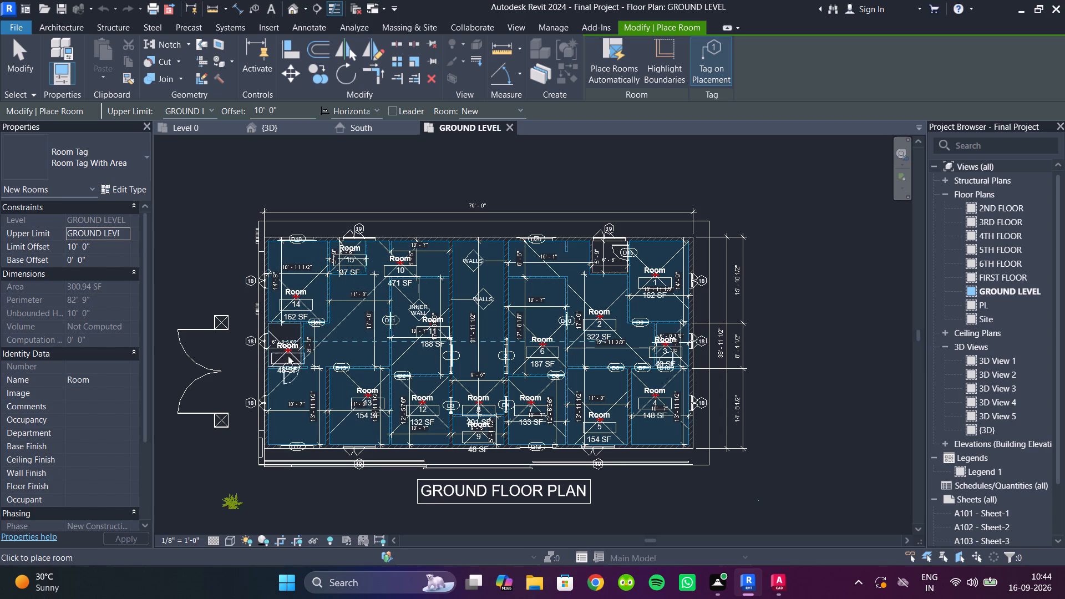
pyautogui.click(287, 354)
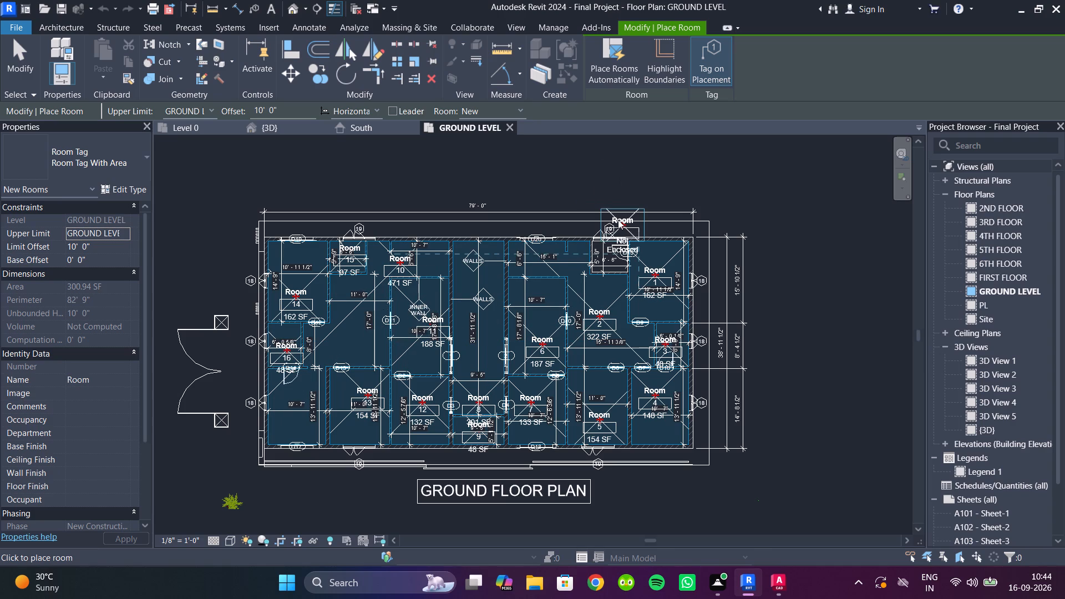
pyautogui.press('Escape')
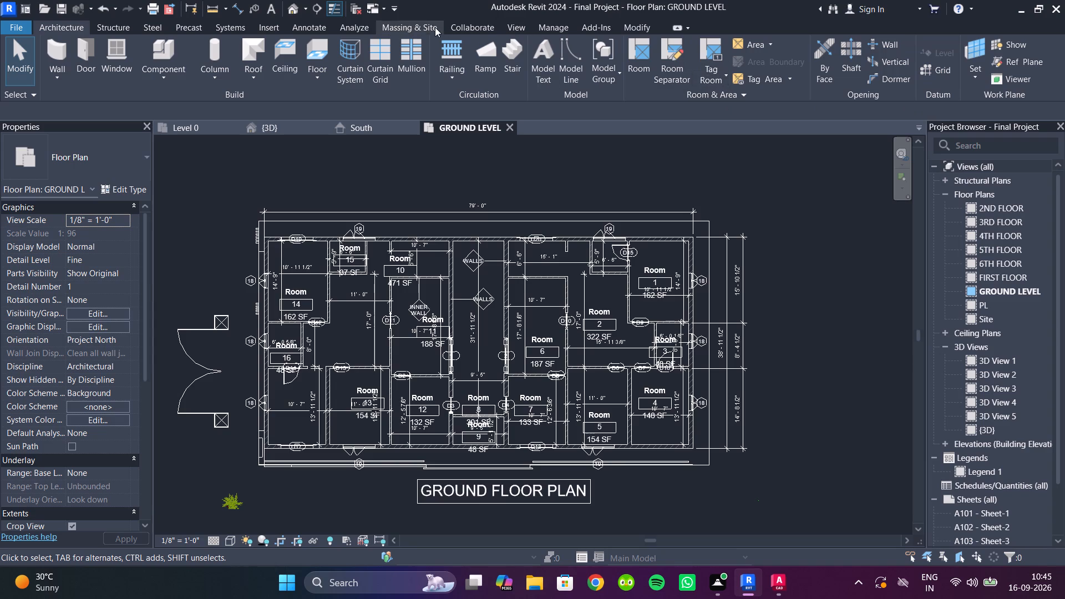
# Place a color fill legend beside the GROUND LEVEL plan, using space type Spaces and the Department color scheme.
pyautogui.click(306, 24)
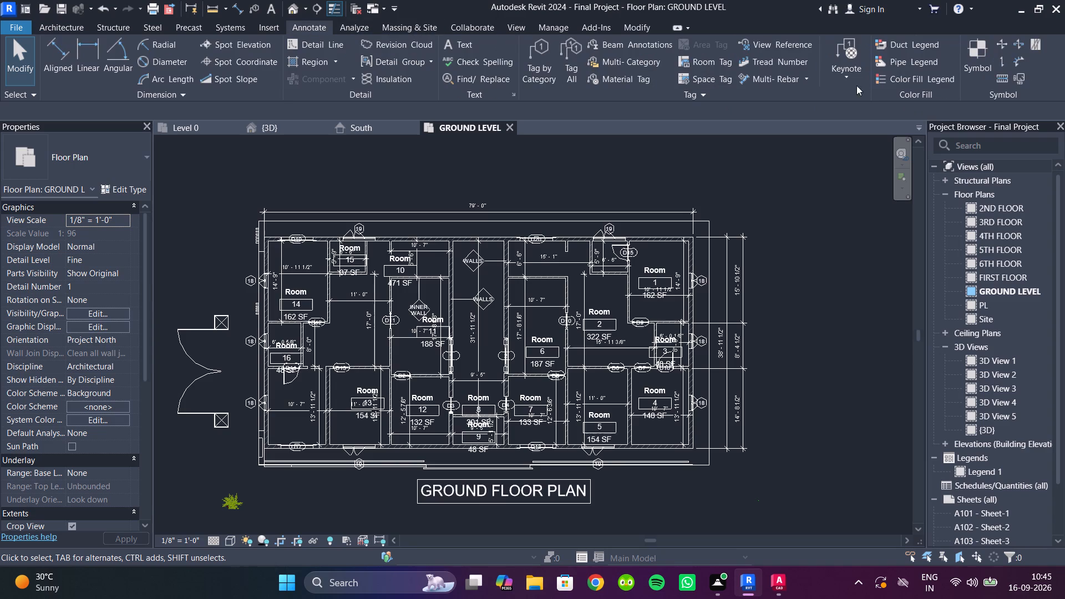
pyautogui.click(910, 74)
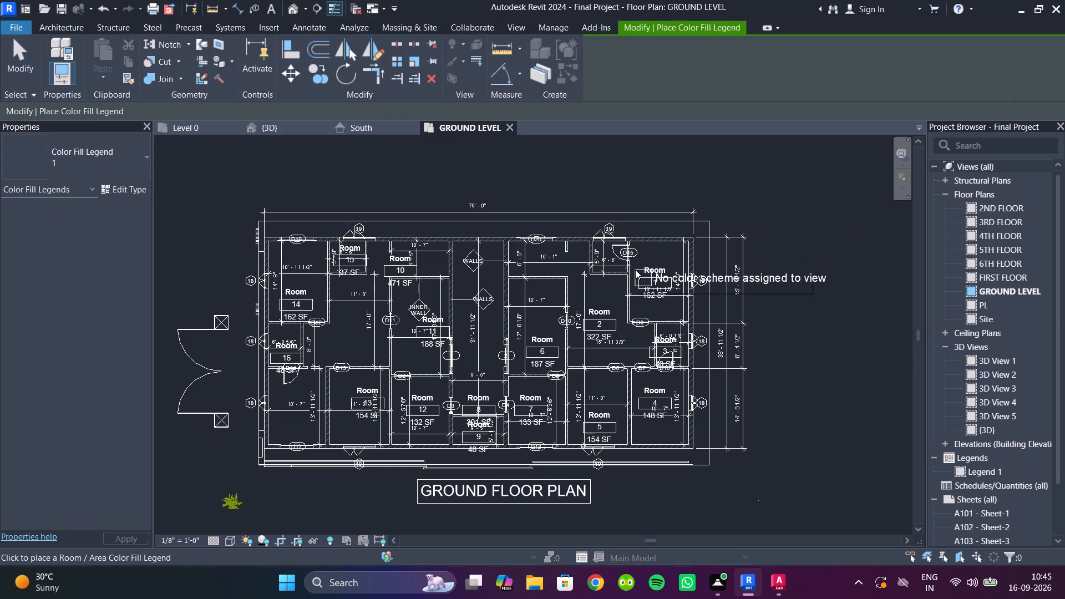
pyautogui.scroll(-2, 745, 231)
pyautogui.moveTo(745, 231); pyautogui.dragTo(660, 231, button='middle')
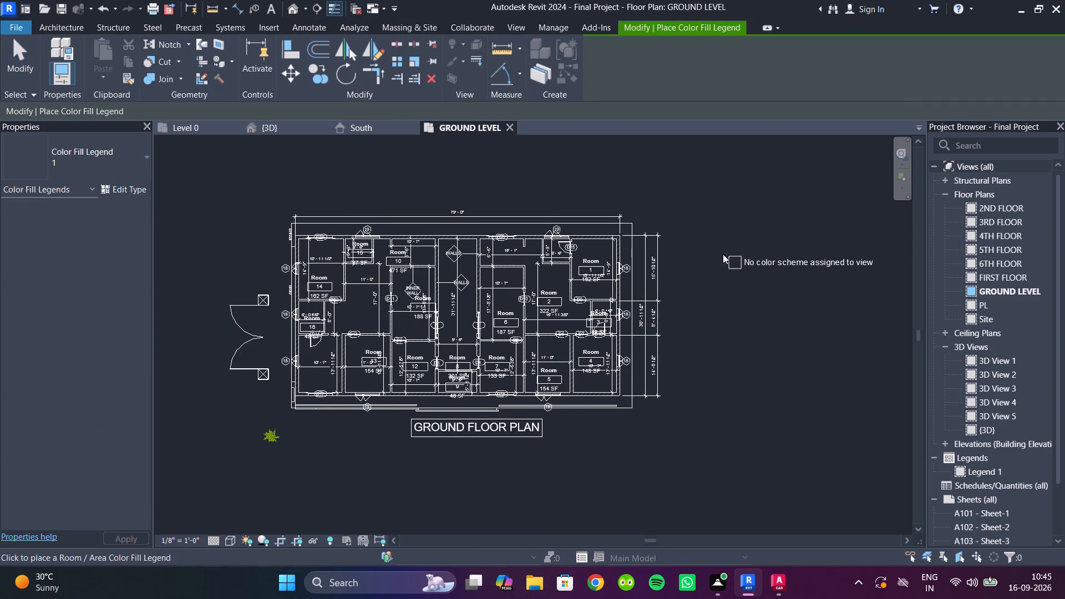
pyautogui.click(714, 248)
pyautogui.click(519, 286)
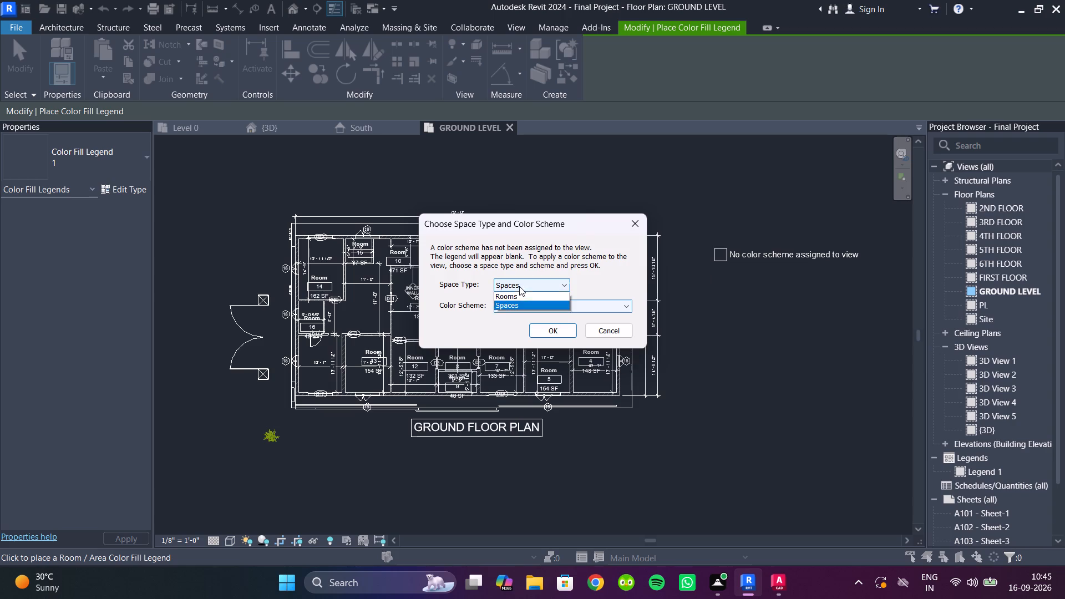
pyautogui.click(515, 305)
pyautogui.click(552, 326)
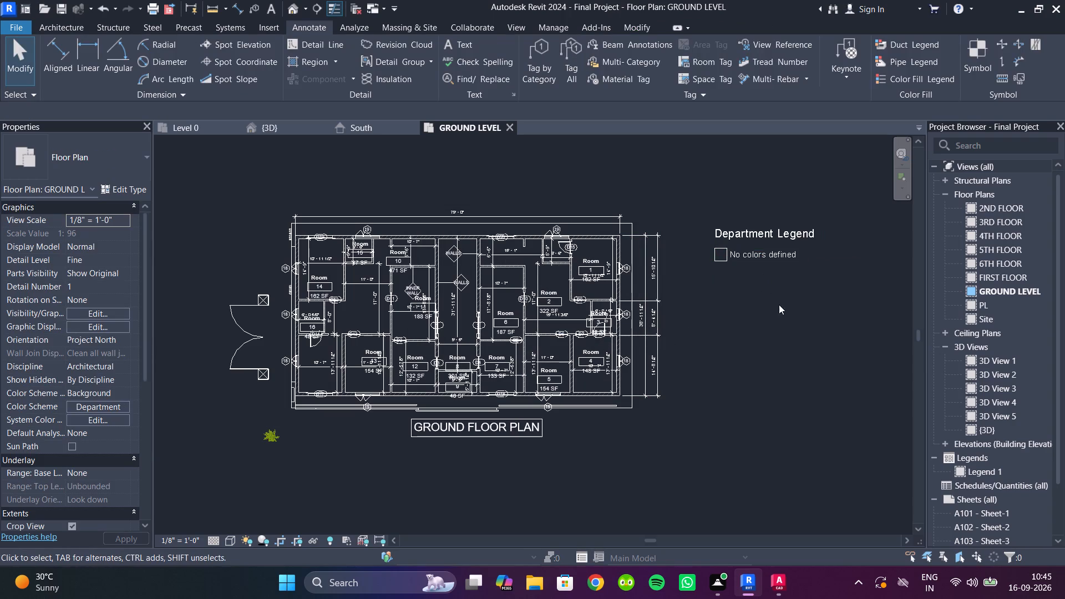
# Delete the Department color fill legend beside the plan.
pyautogui.press('Escape')
pyautogui.moveTo(784, 304); pyautogui.dragTo(707, 206)
pyautogui.press('Delete')
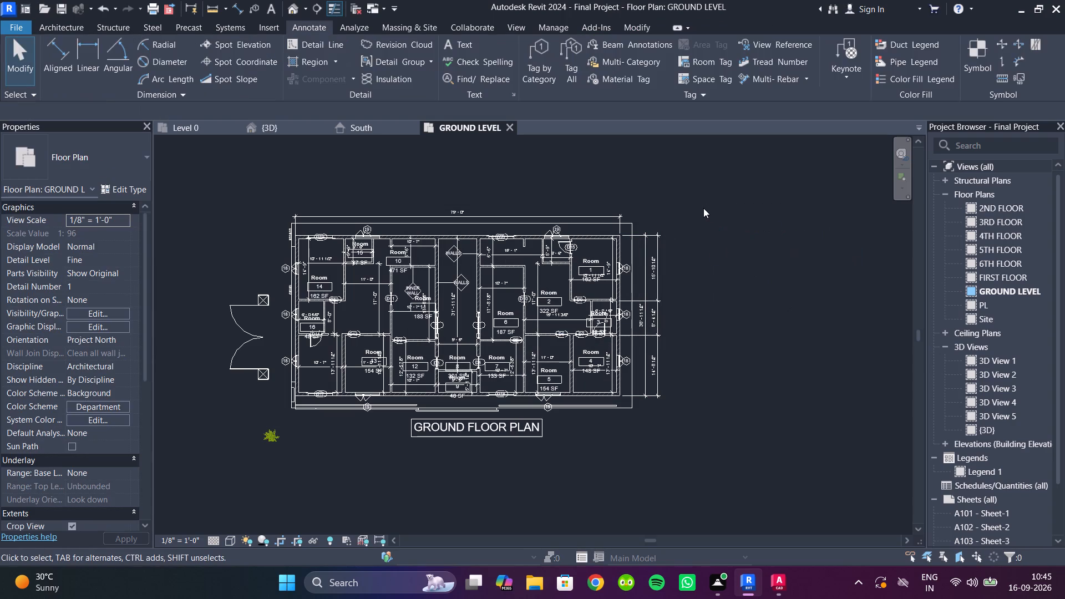
# Select all room tags and open their Room Tag family for editing to inspect its labels, and close the family.
pyautogui.scroll(5, 578, 285)
pyautogui.scroll(5, 600, 246)
pyautogui.click(601, 227)
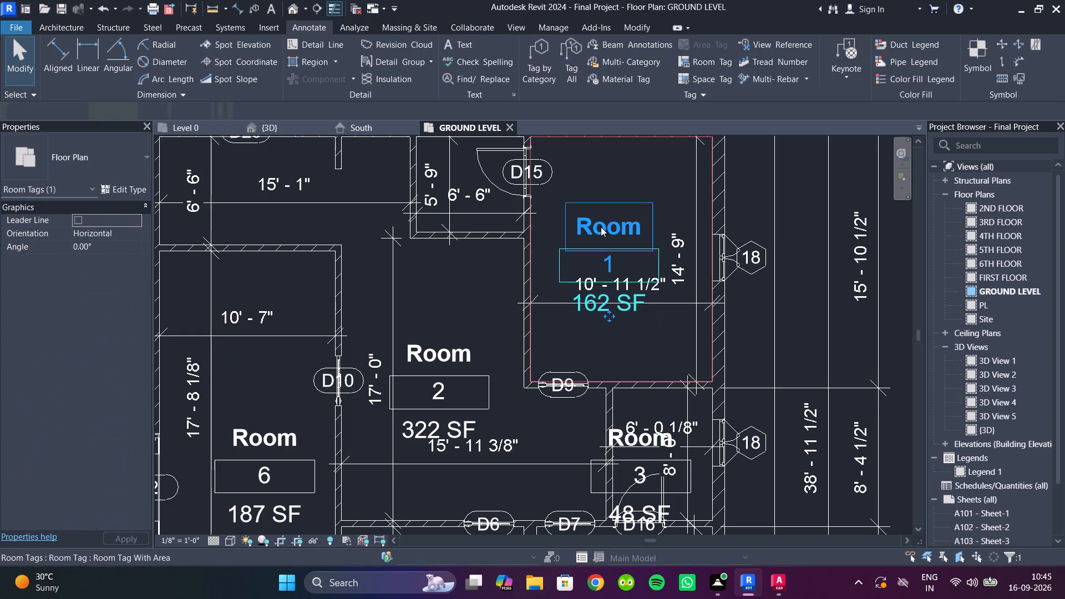
pyautogui.scroll(-10, 622, 323)
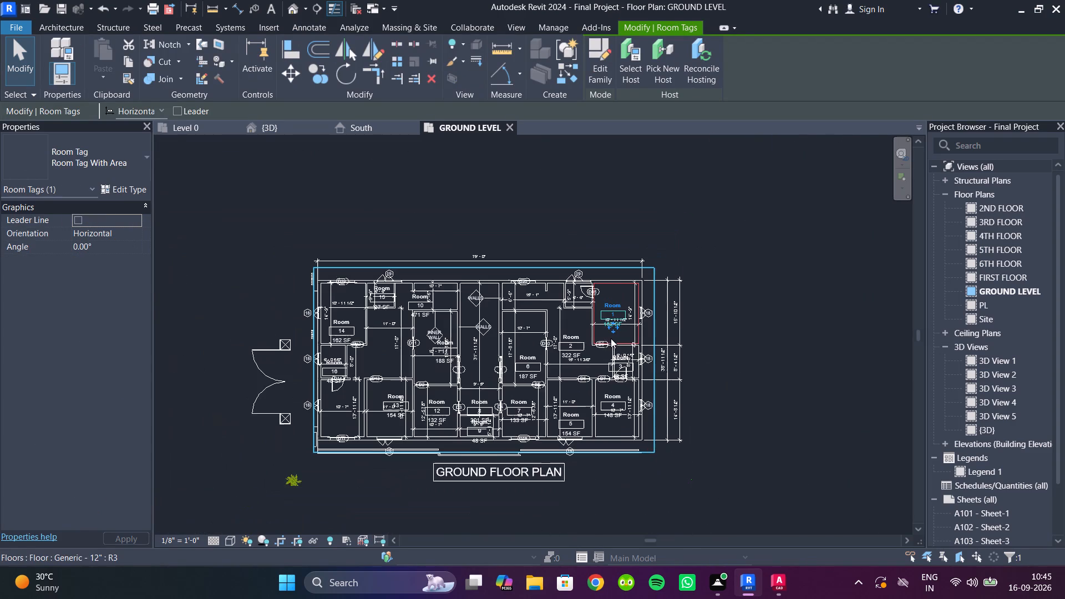
pyautogui.press('s')
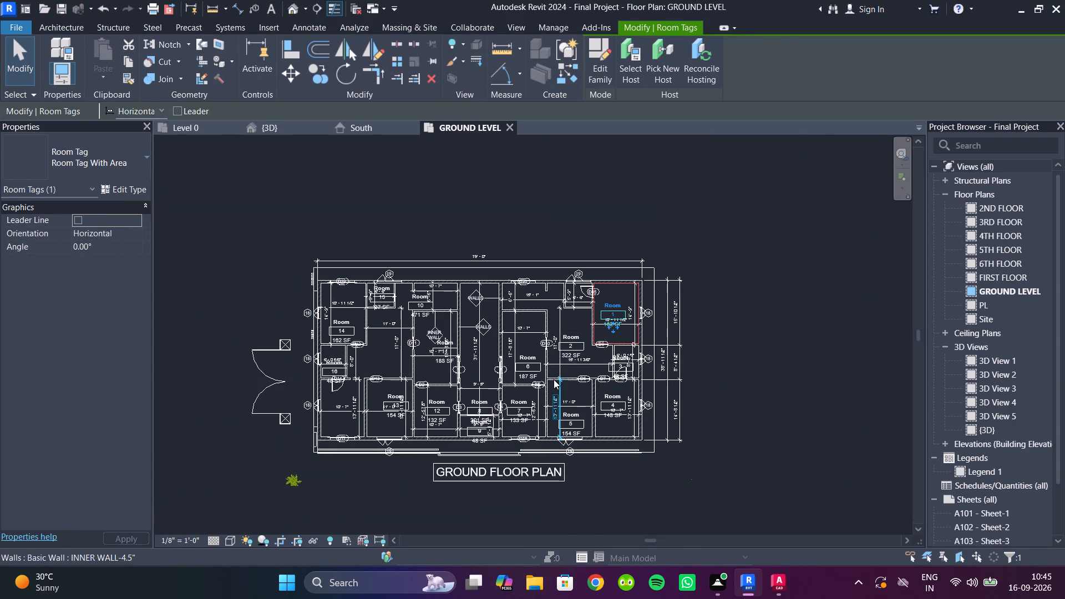
pyautogui.press('a')
pyautogui.scroll(1, 500, 364)
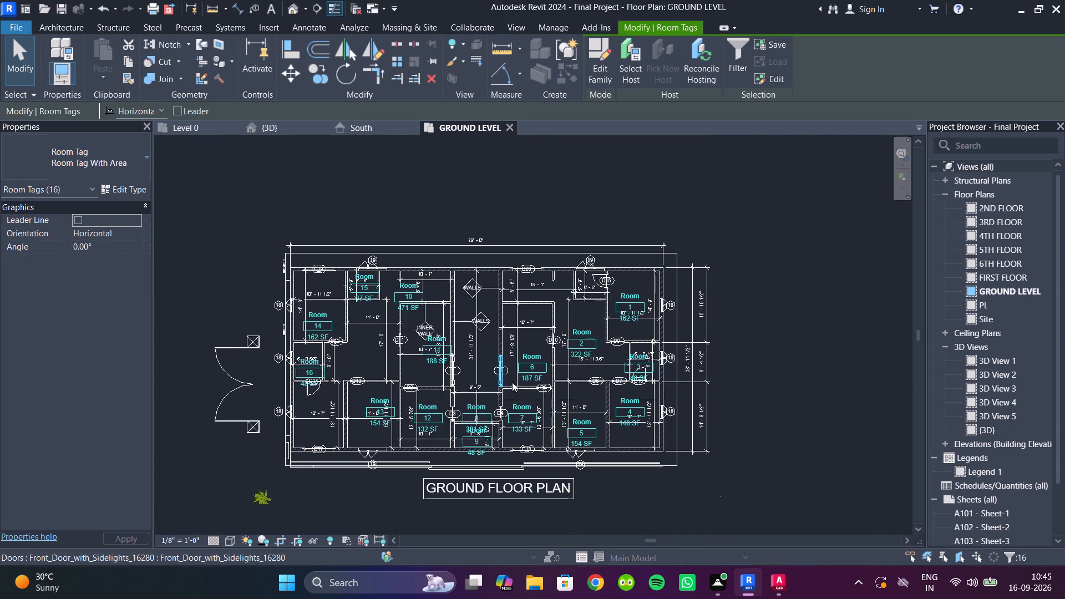
pyautogui.scroll(1, 534, 435)
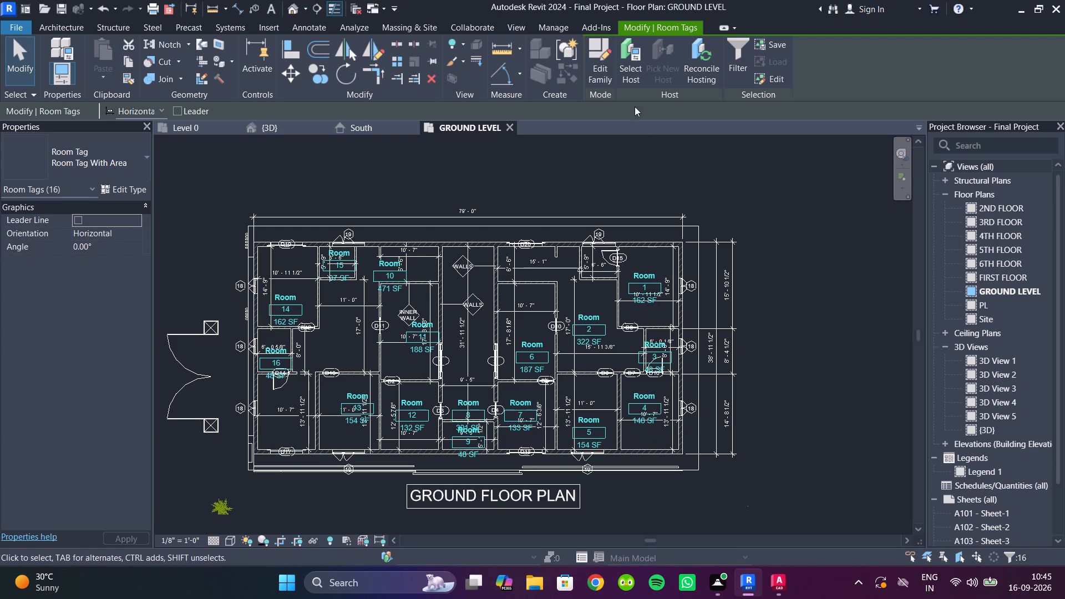
pyautogui.click(602, 77)
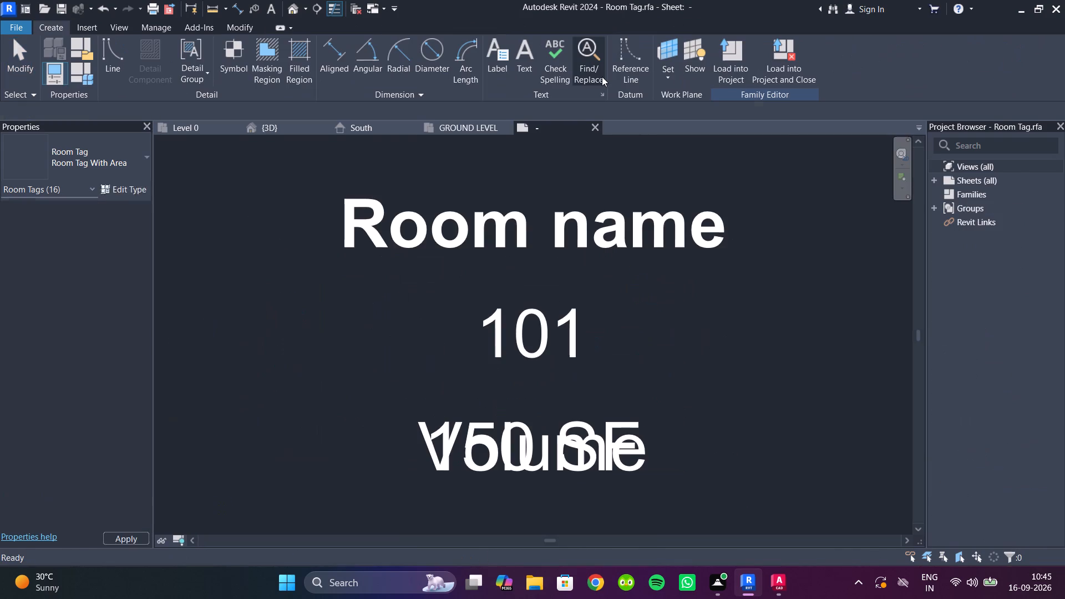
pyautogui.scroll(-6, 648, 295)
pyautogui.press('Escape')
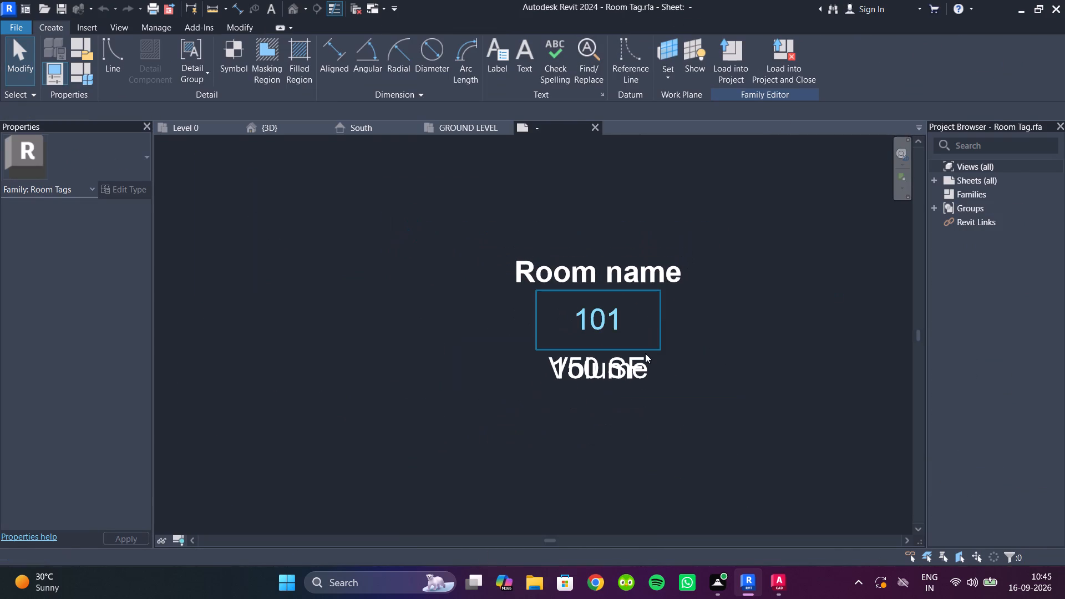
pyautogui.hotkey('ctrl', 'z')
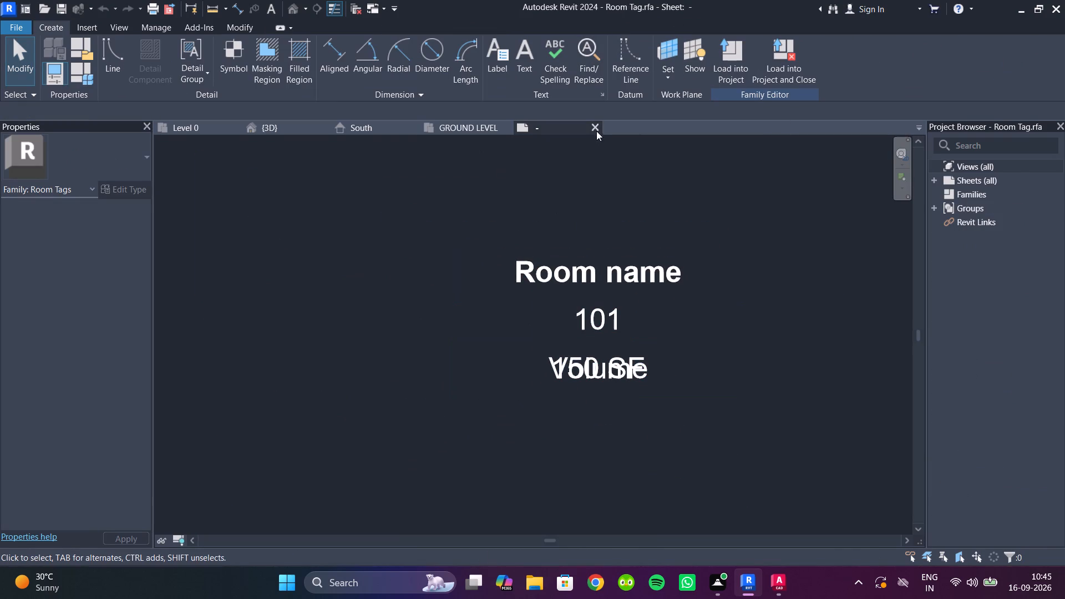
pyautogui.click(596, 128)
pyautogui.click(571, 291)
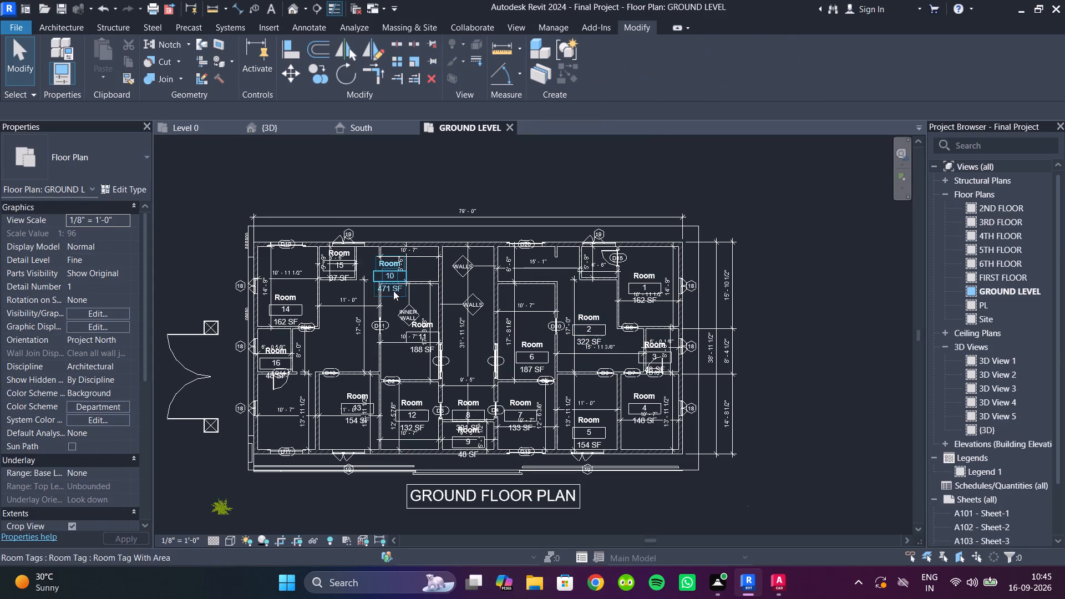
# Start the Tag Room command and examine the type properties of Room Tag With Area.
pyautogui.click(62, 30)
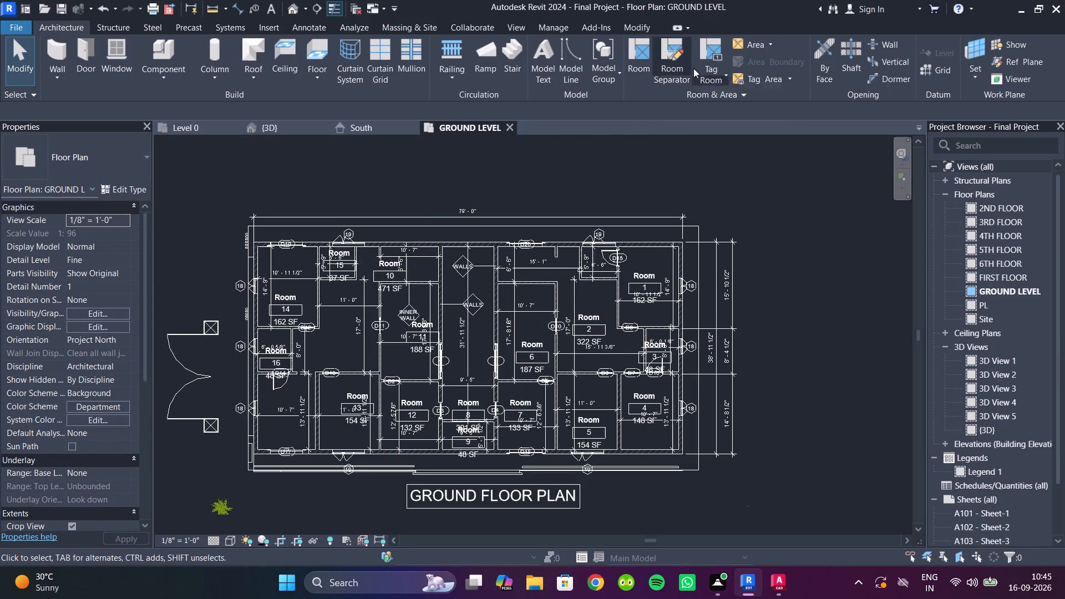
pyautogui.click(709, 60)
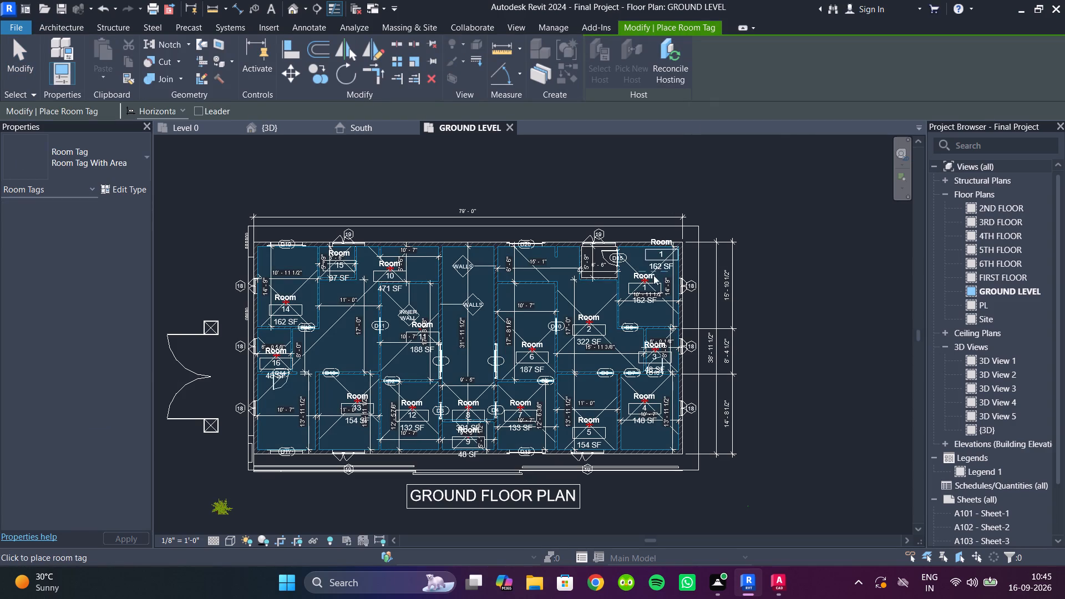
pyautogui.click(122, 190)
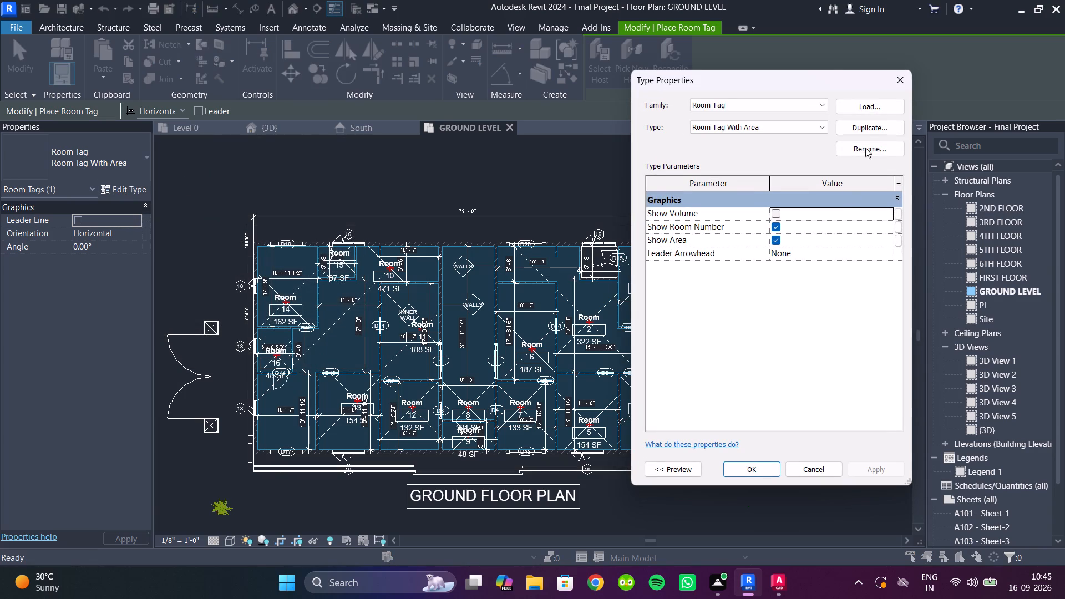
pyautogui.click(891, 83)
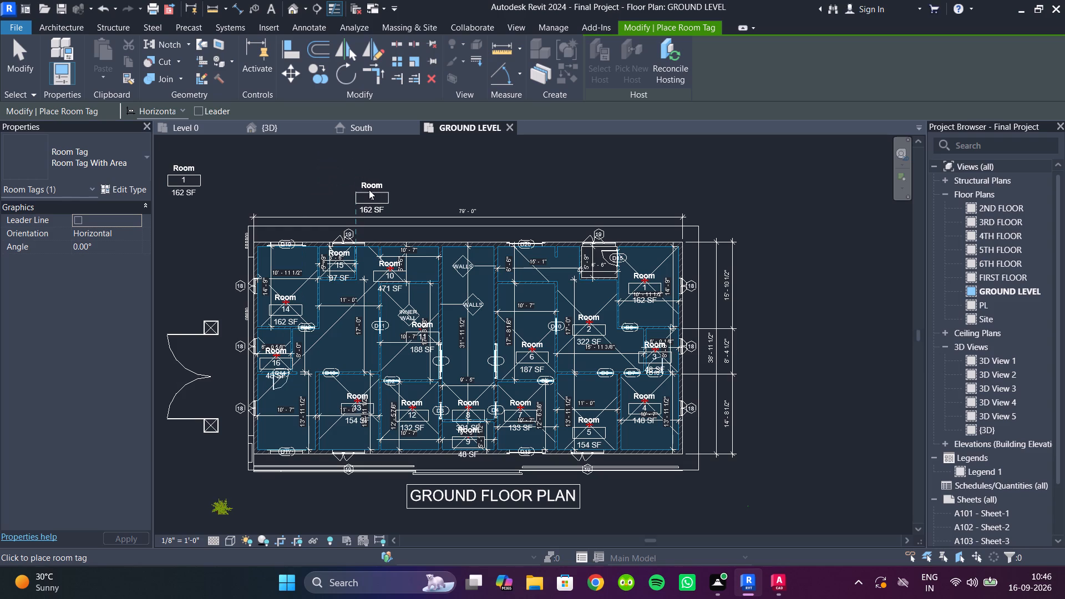
pyautogui.press('Escape')
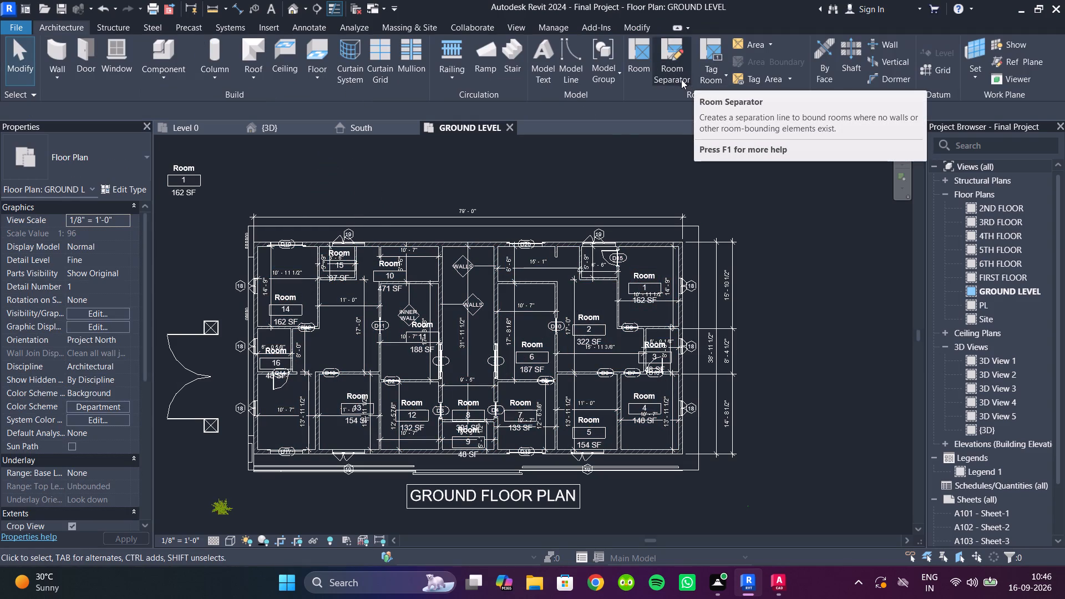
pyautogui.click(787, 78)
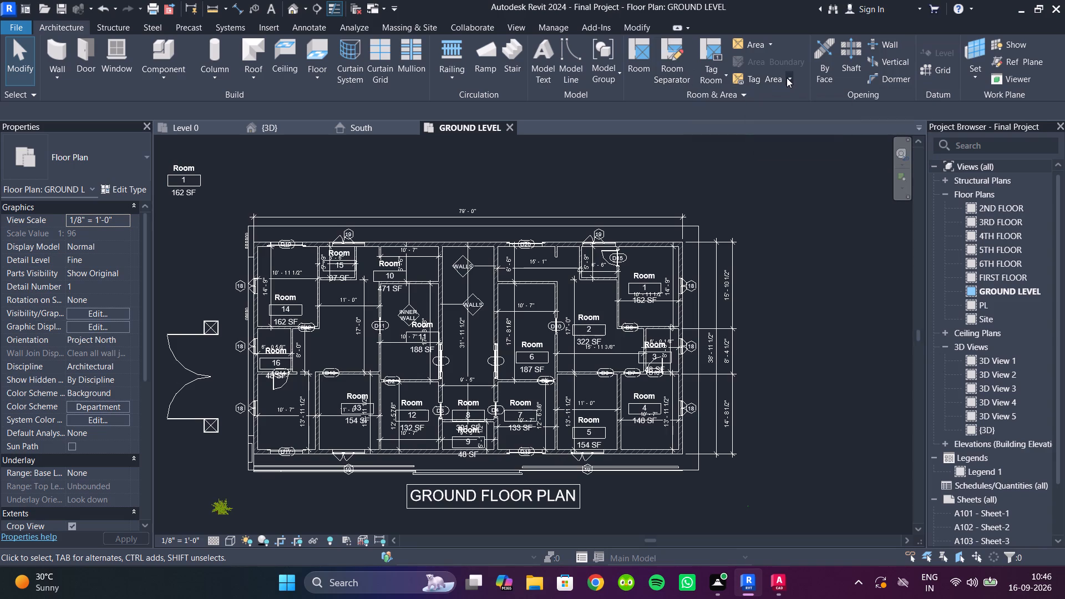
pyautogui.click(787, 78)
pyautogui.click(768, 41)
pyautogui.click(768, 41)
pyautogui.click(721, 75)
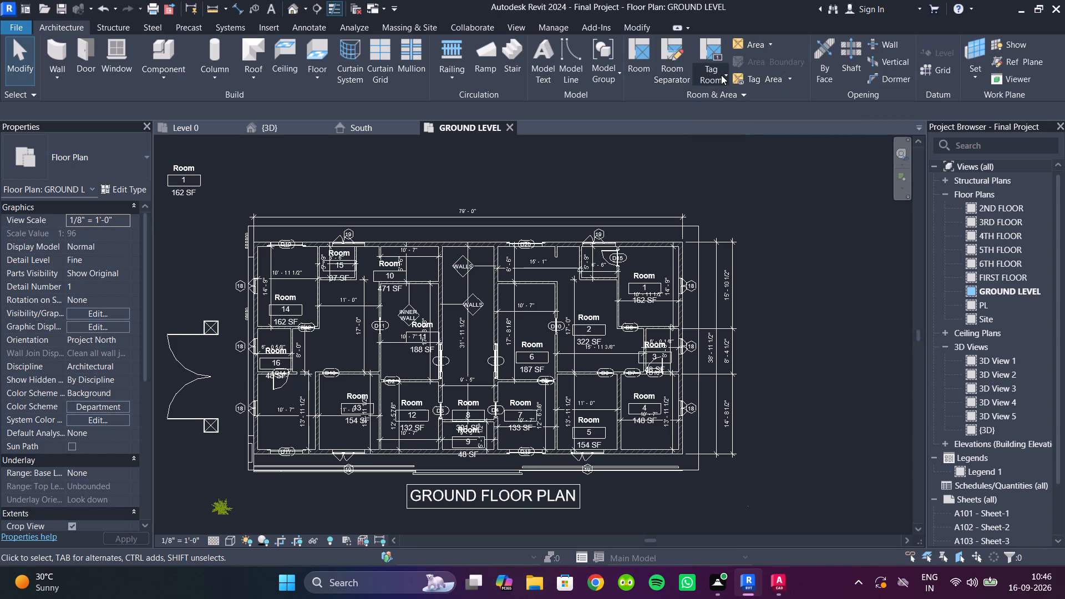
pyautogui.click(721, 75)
# Place a tagged room in the remaining small room by door D15.
pyautogui.click(645, 66)
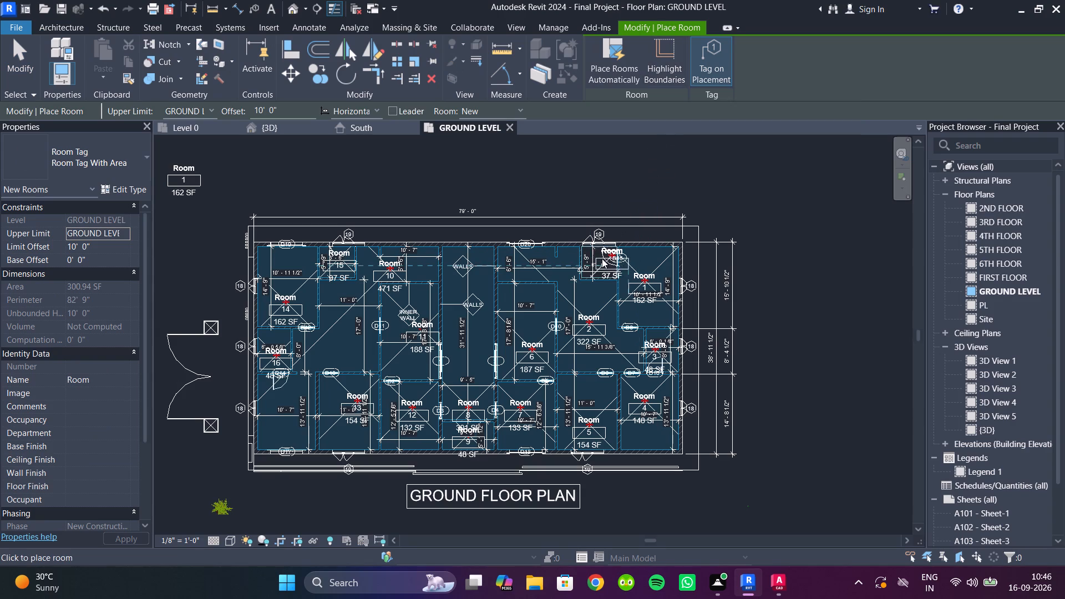
pyautogui.click(602, 258)
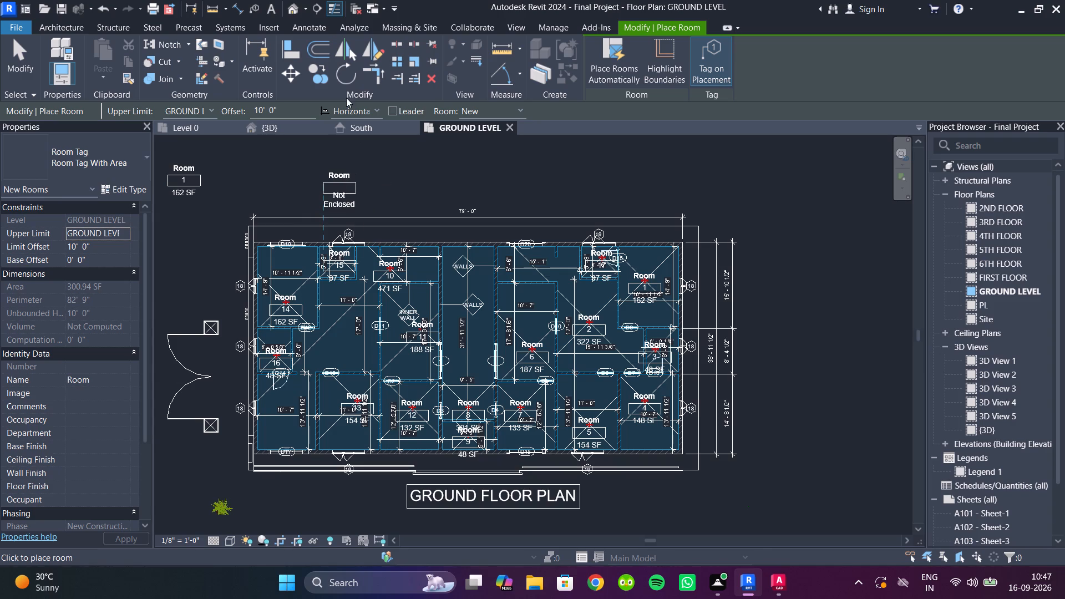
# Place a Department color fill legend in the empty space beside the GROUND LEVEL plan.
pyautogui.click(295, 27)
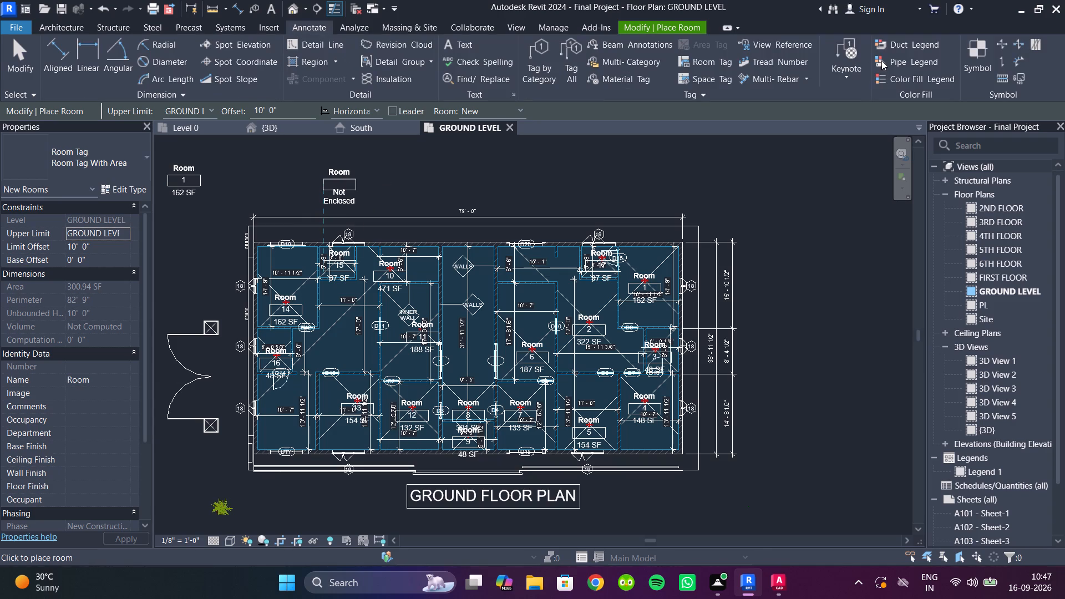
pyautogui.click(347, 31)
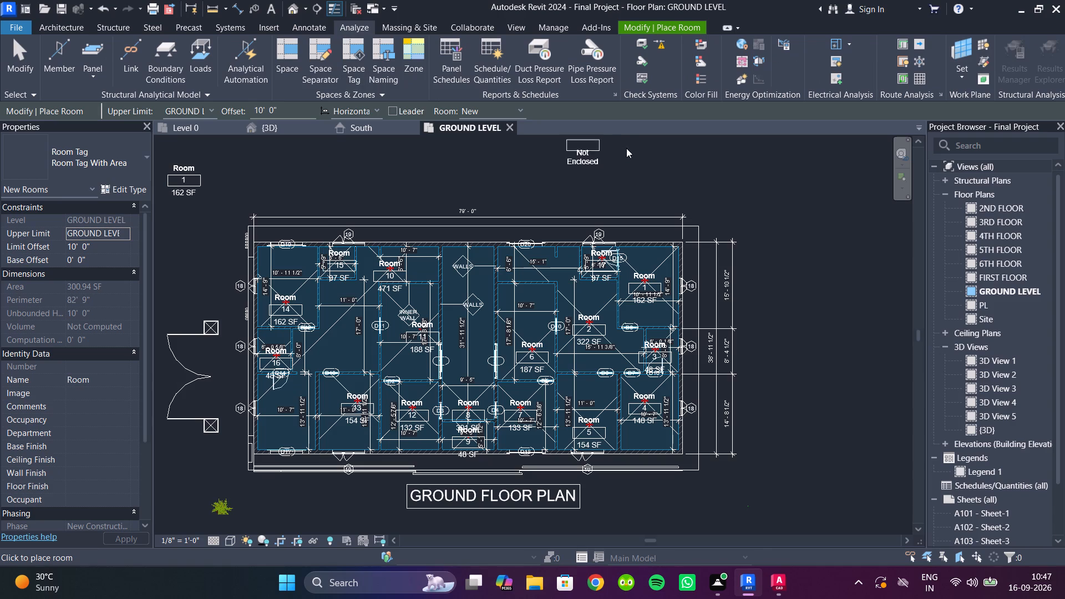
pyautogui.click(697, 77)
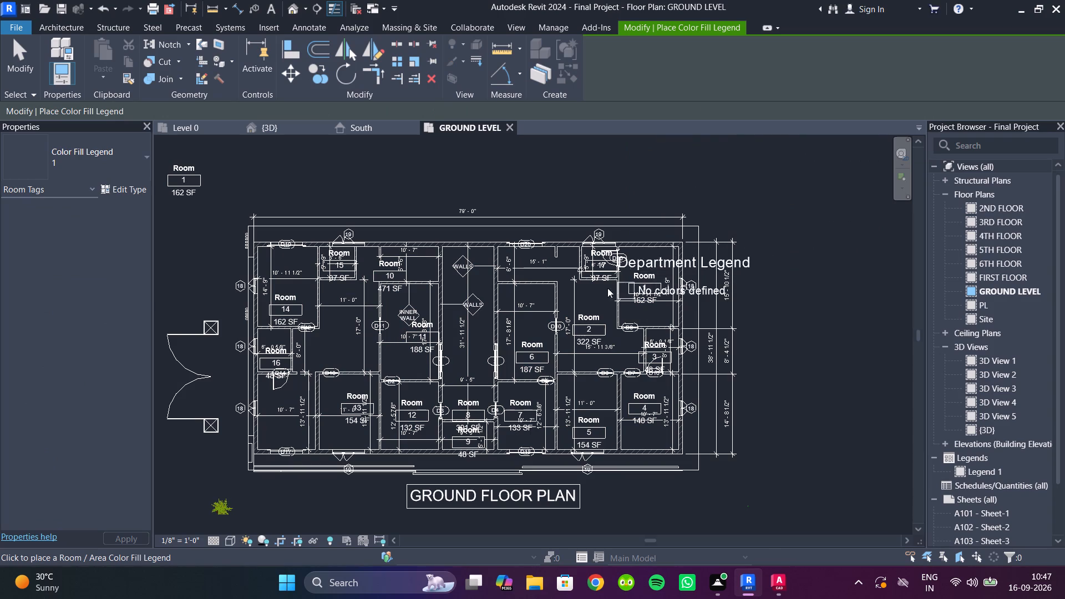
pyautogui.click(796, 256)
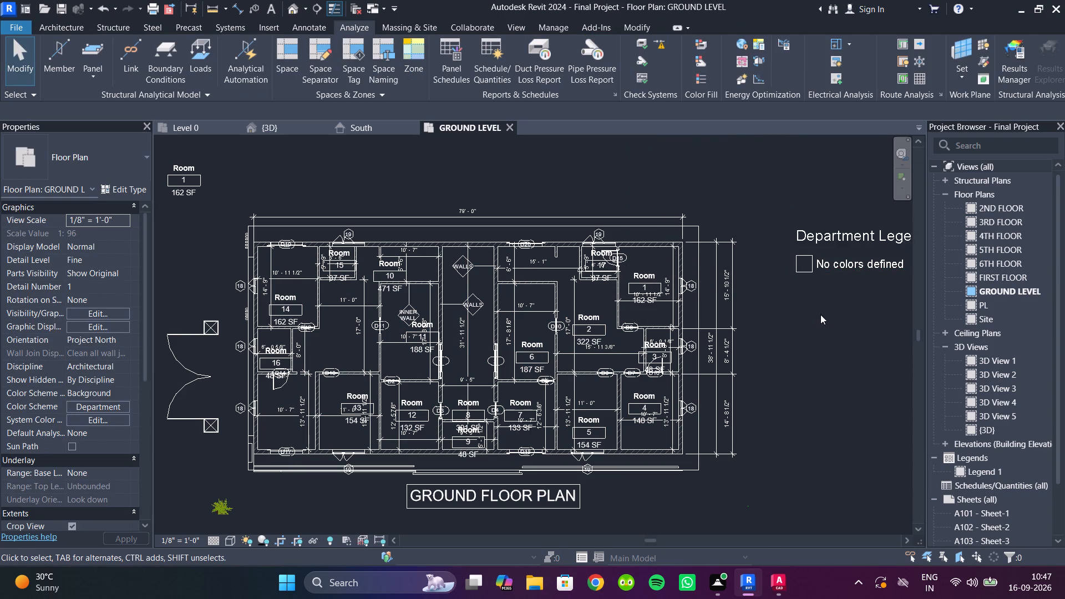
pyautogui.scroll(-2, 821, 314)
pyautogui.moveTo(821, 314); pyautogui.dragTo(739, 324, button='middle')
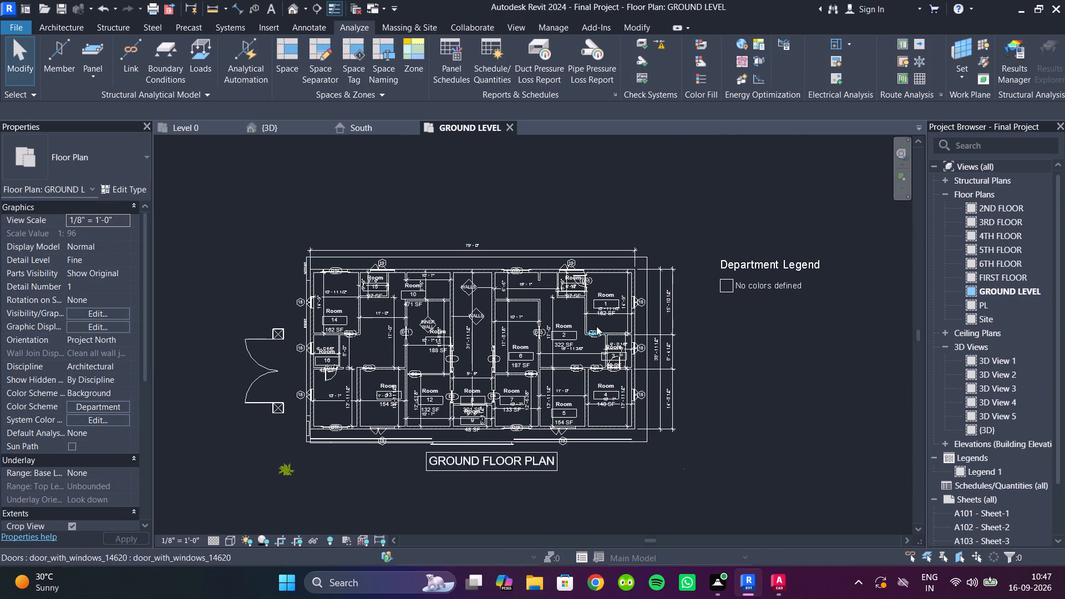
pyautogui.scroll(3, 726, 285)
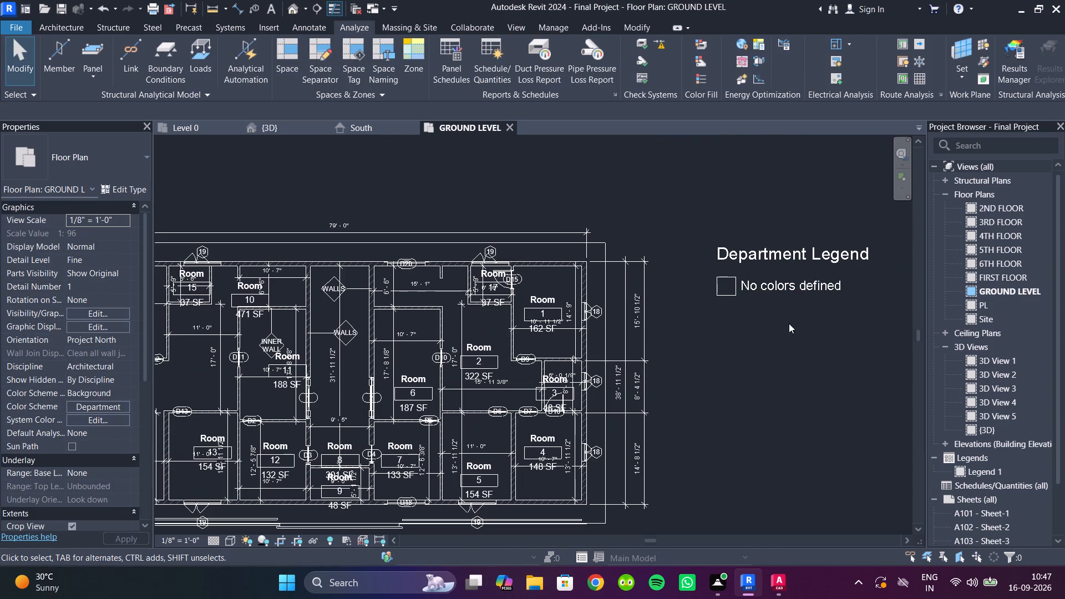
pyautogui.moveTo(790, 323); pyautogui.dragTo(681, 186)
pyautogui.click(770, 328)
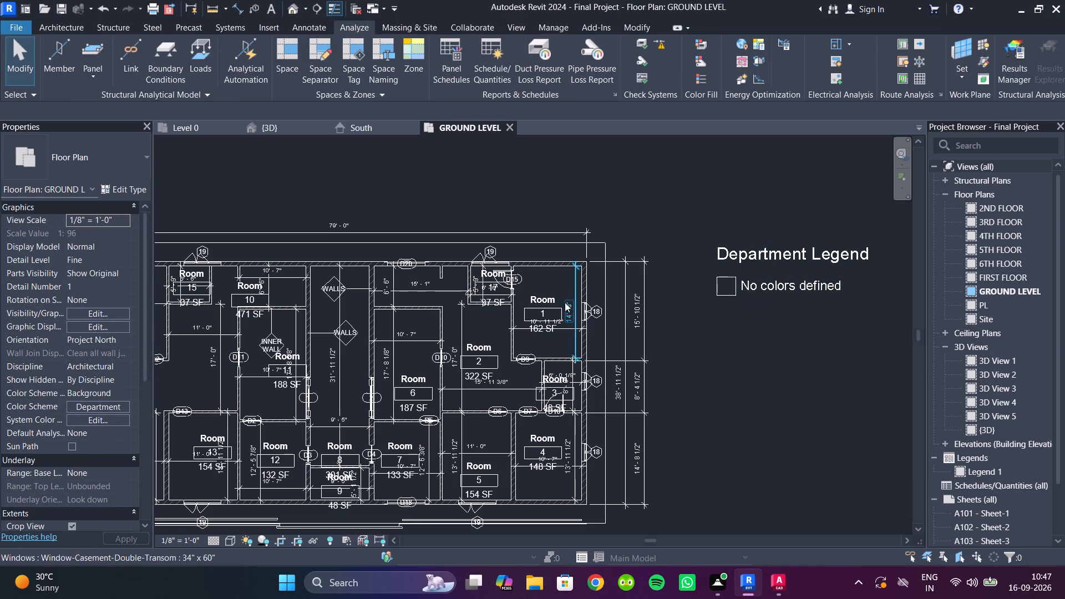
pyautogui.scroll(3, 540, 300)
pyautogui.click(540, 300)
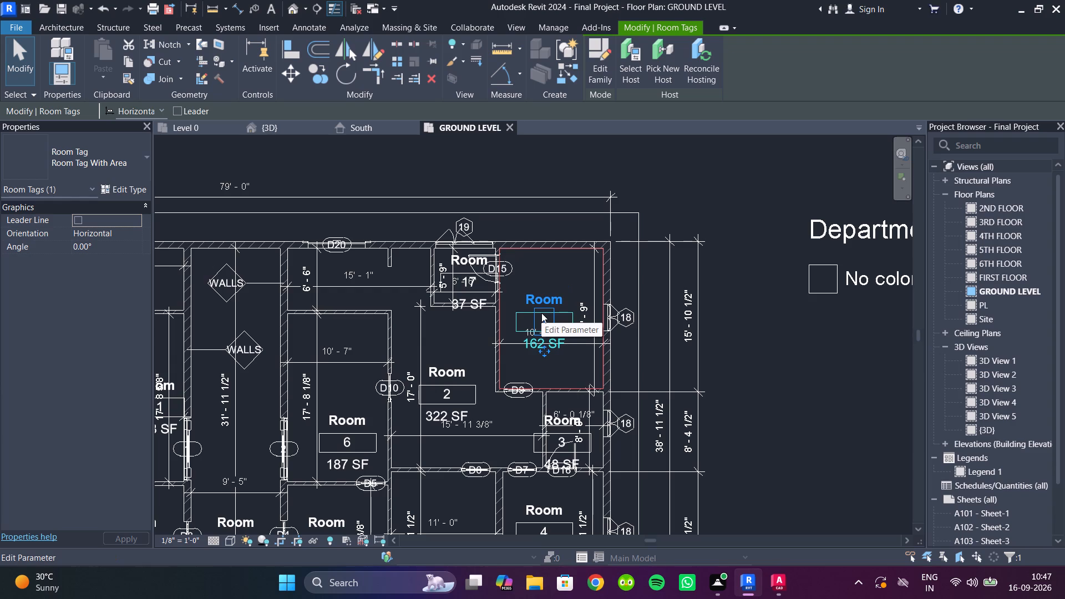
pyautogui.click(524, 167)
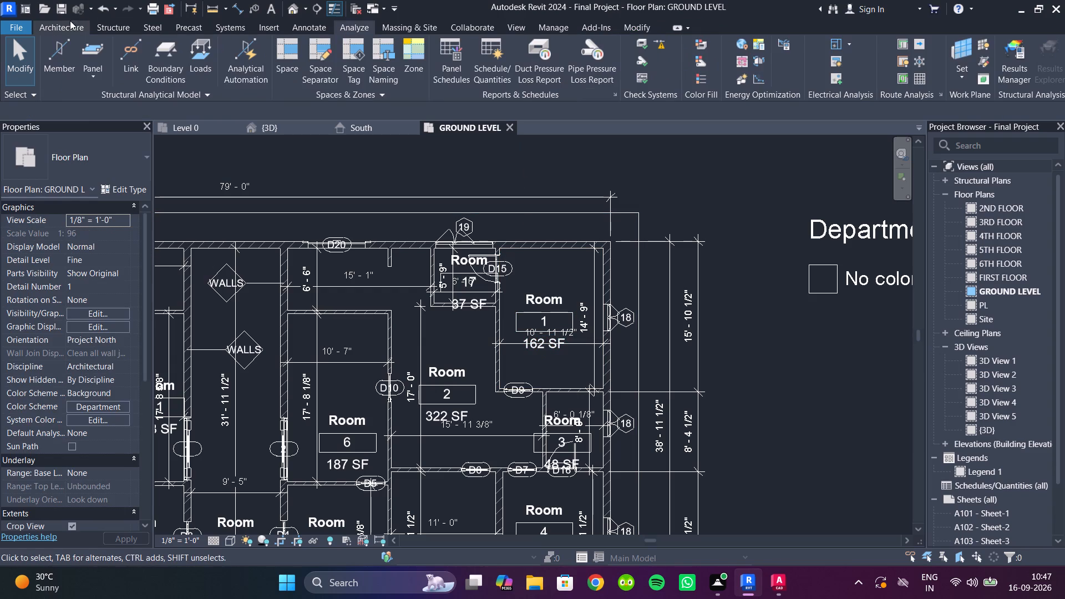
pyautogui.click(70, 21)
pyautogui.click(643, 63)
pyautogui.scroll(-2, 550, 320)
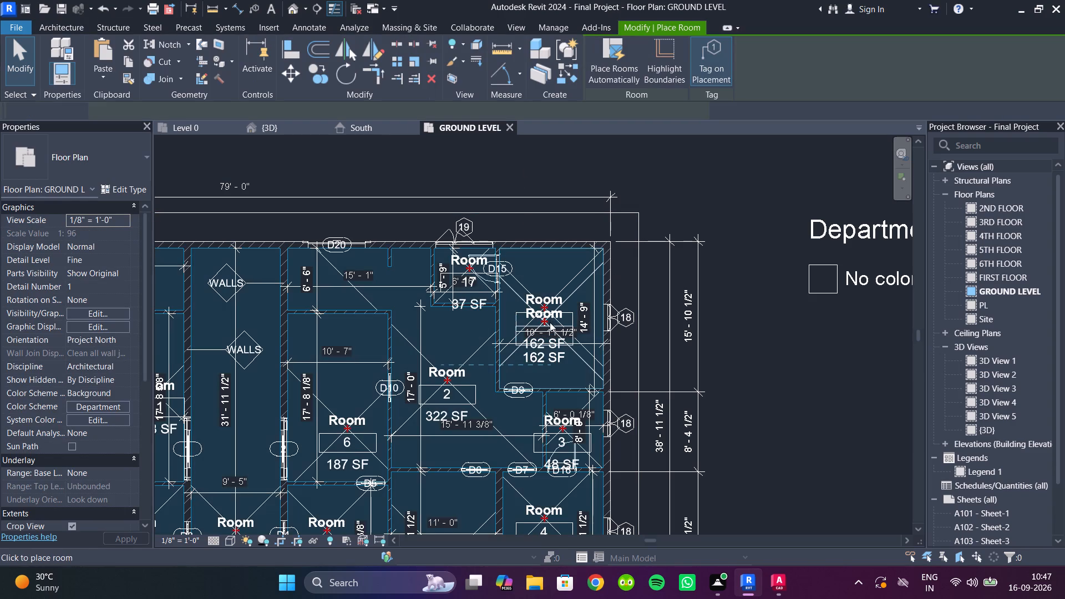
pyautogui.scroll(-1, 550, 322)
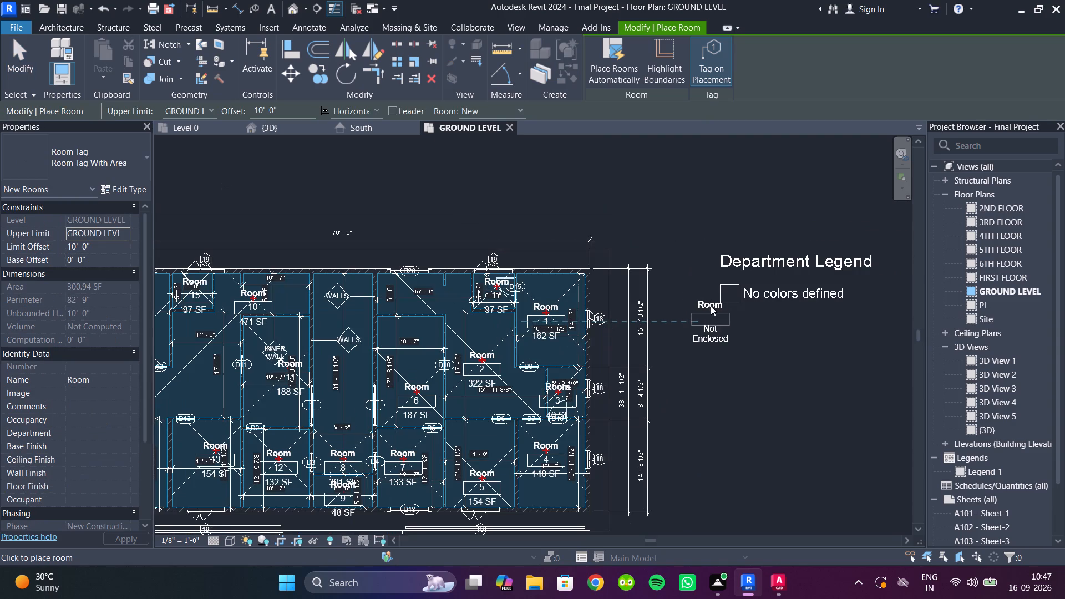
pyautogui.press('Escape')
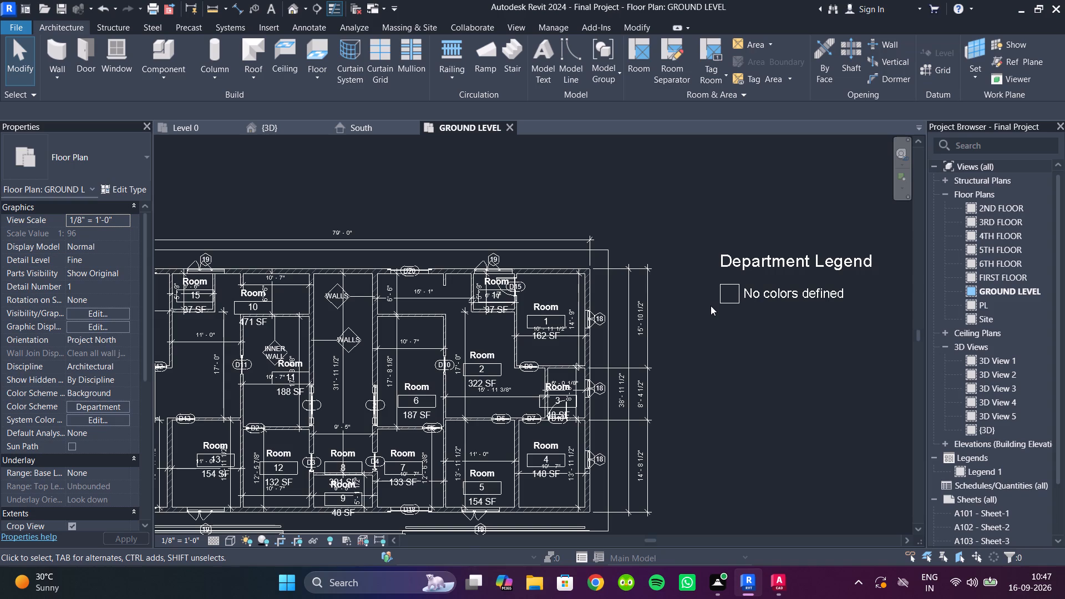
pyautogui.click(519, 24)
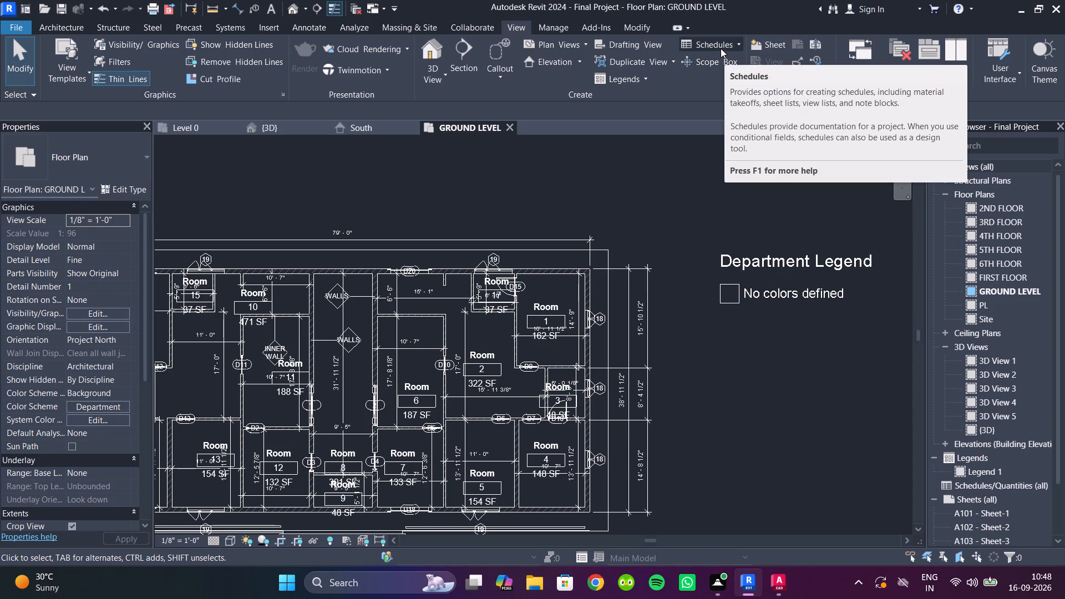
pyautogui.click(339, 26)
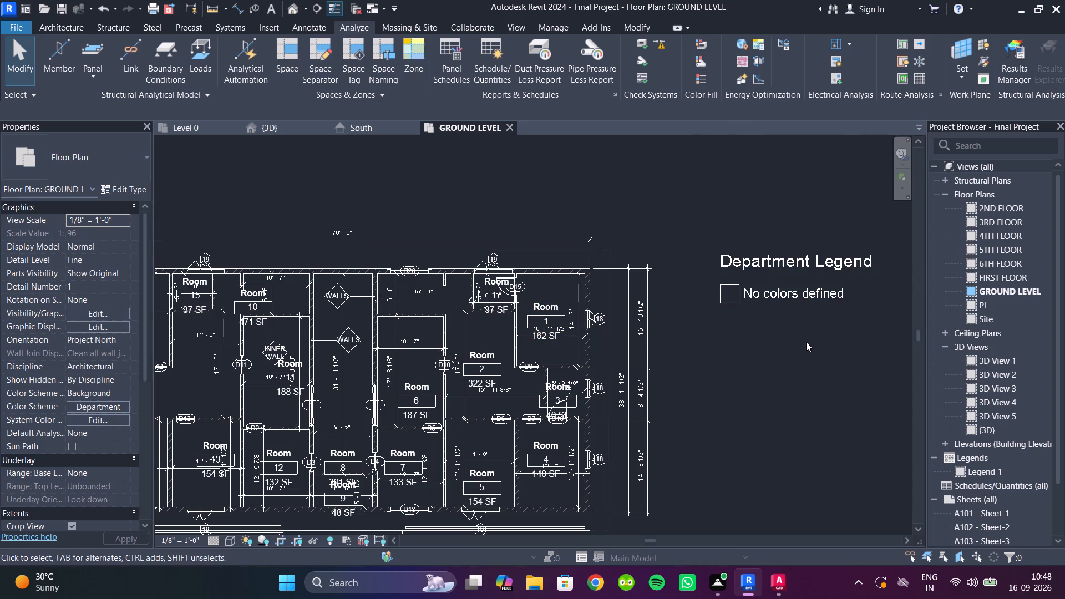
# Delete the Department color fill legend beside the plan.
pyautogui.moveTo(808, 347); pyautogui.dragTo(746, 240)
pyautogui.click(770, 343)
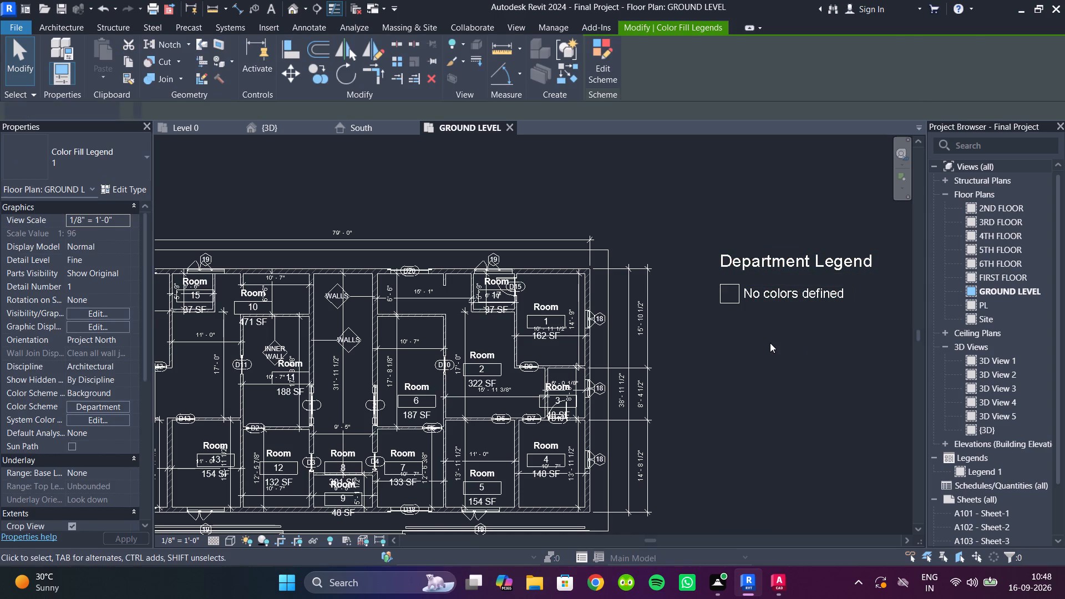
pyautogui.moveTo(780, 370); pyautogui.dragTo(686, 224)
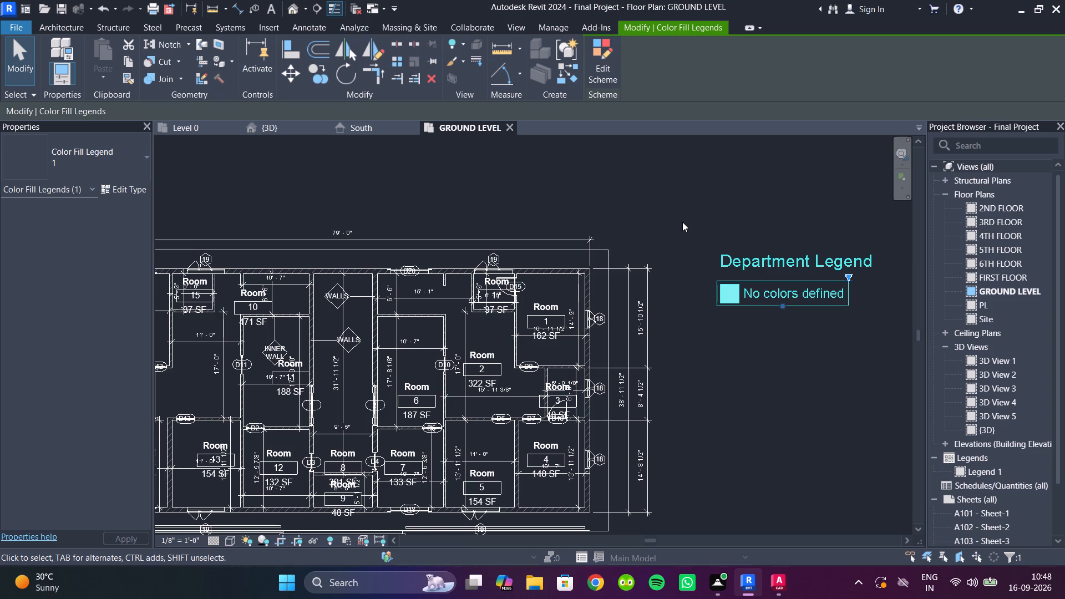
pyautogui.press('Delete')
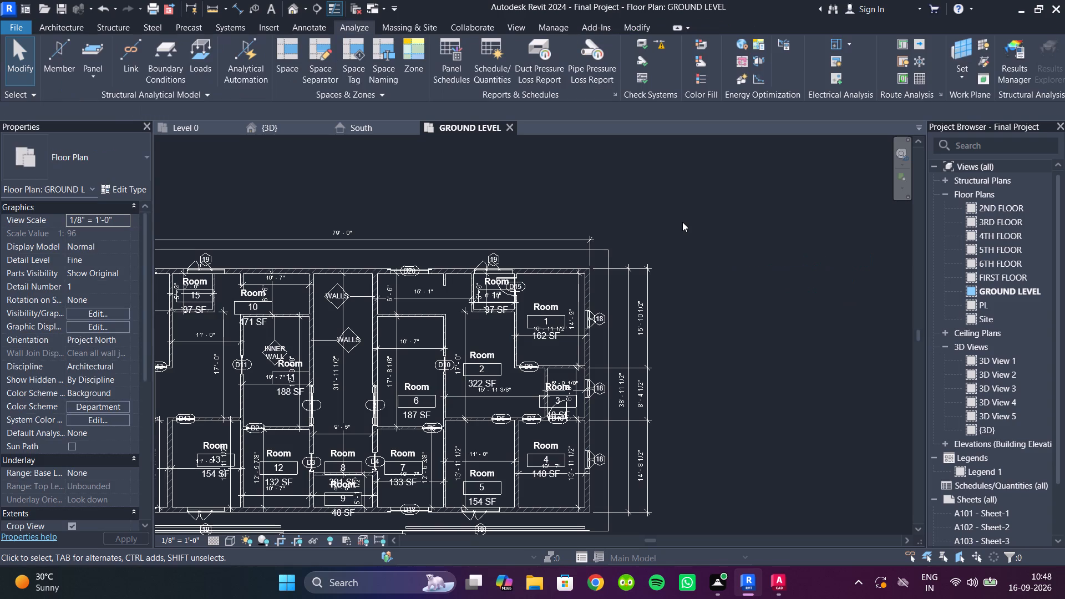
# Show the System Browser, examine its Zones, Systems with the Unassigned branch, and Analytical Systems listings, and close it.
pyautogui.scroll(-5, 492, 208)
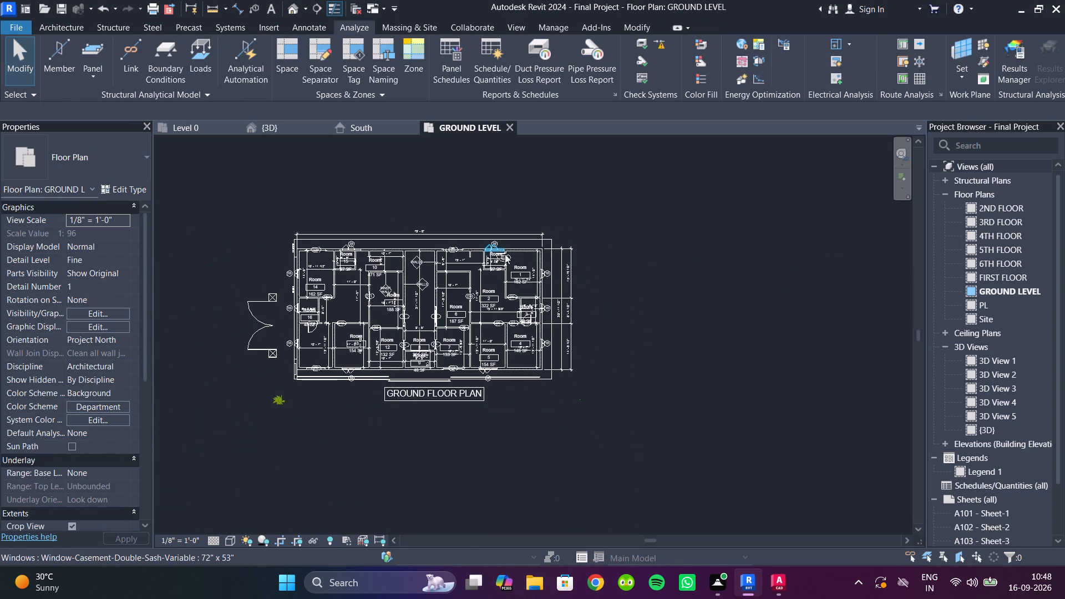
pyautogui.moveTo(509, 256); pyautogui.dragTo(603, 260, button='middle')
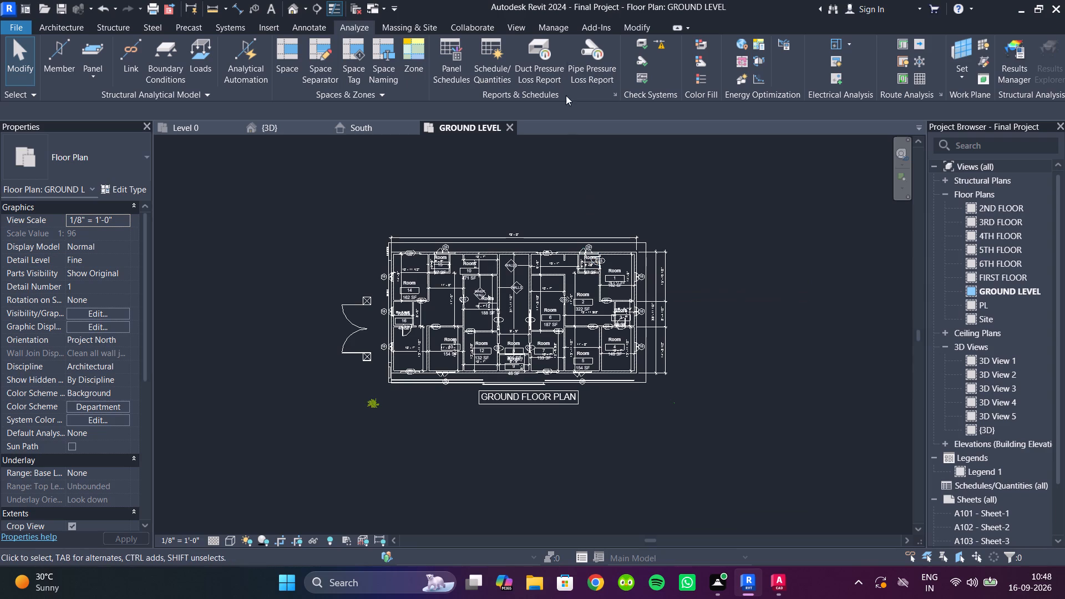
pyautogui.click(507, 21)
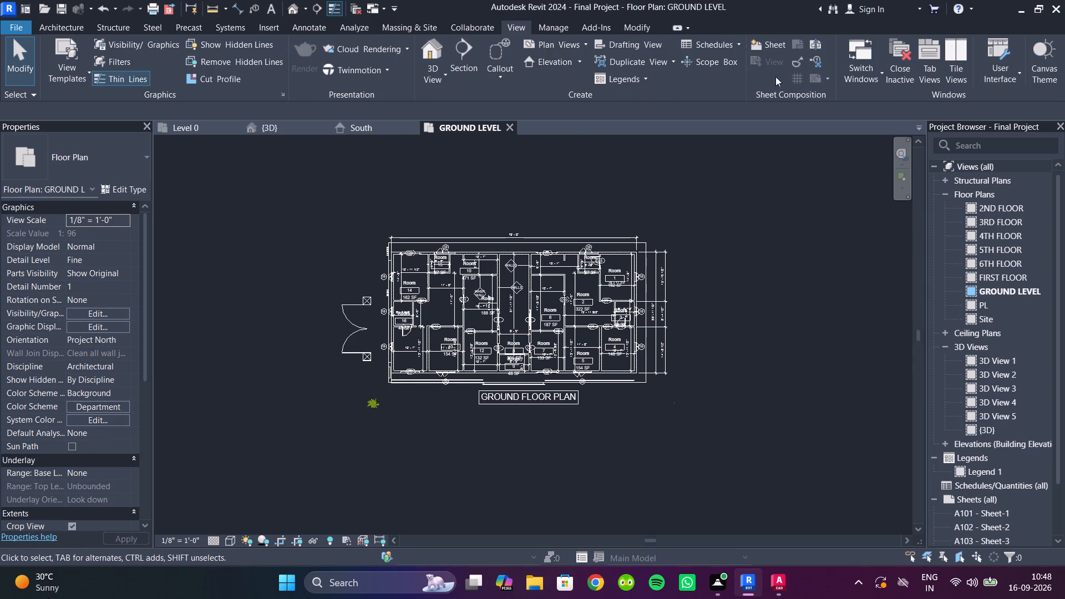
pyautogui.click(991, 77)
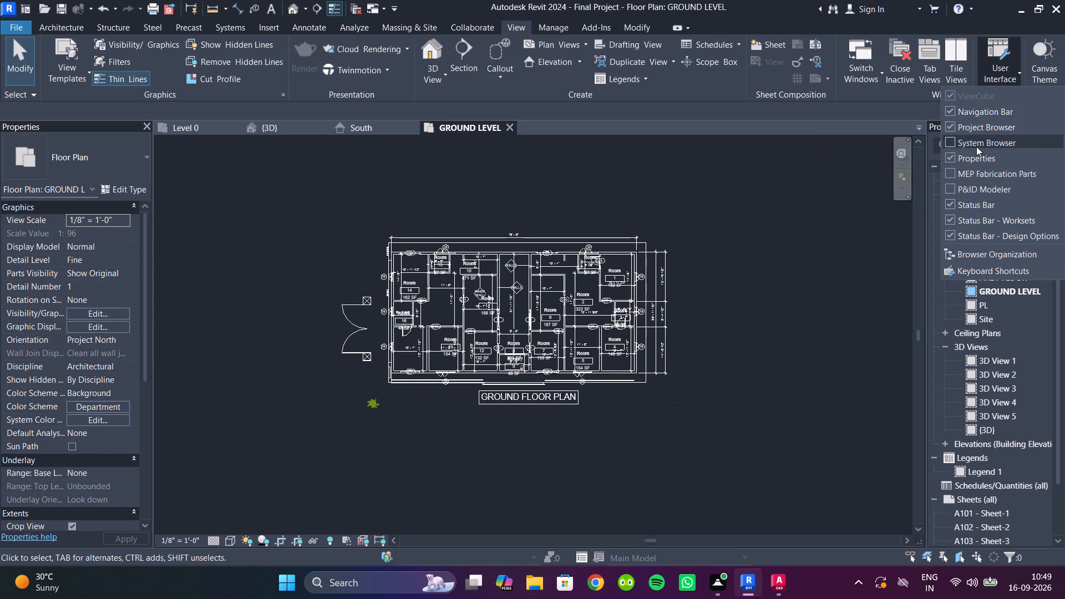
pyautogui.click(949, 144)
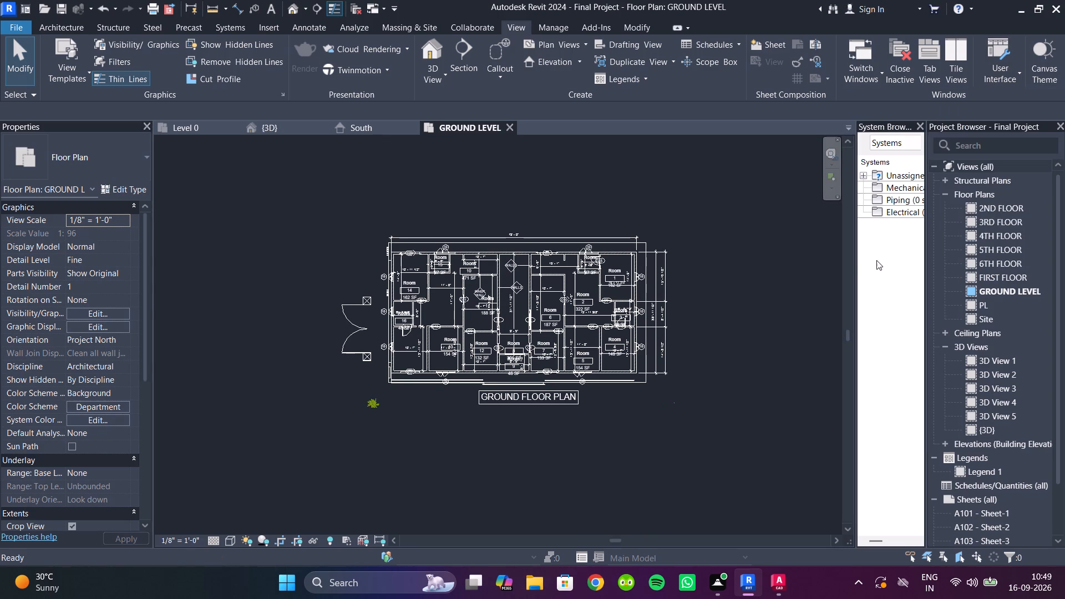
pyautogui.moveTo(855, 270); pyautogui.dragTo(835, 264)
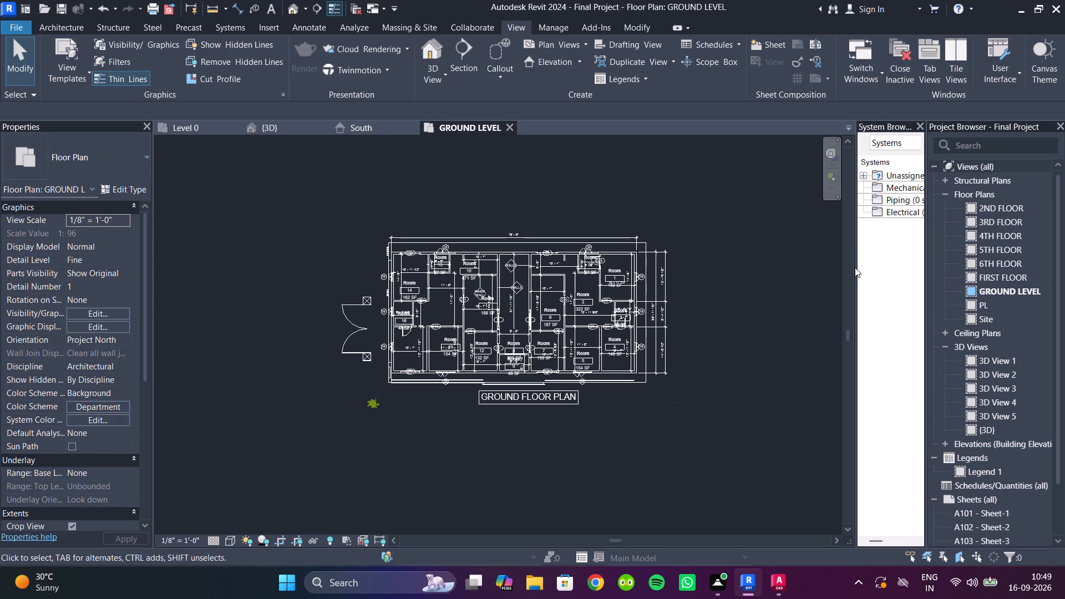
pyautogui.click(906, 145)
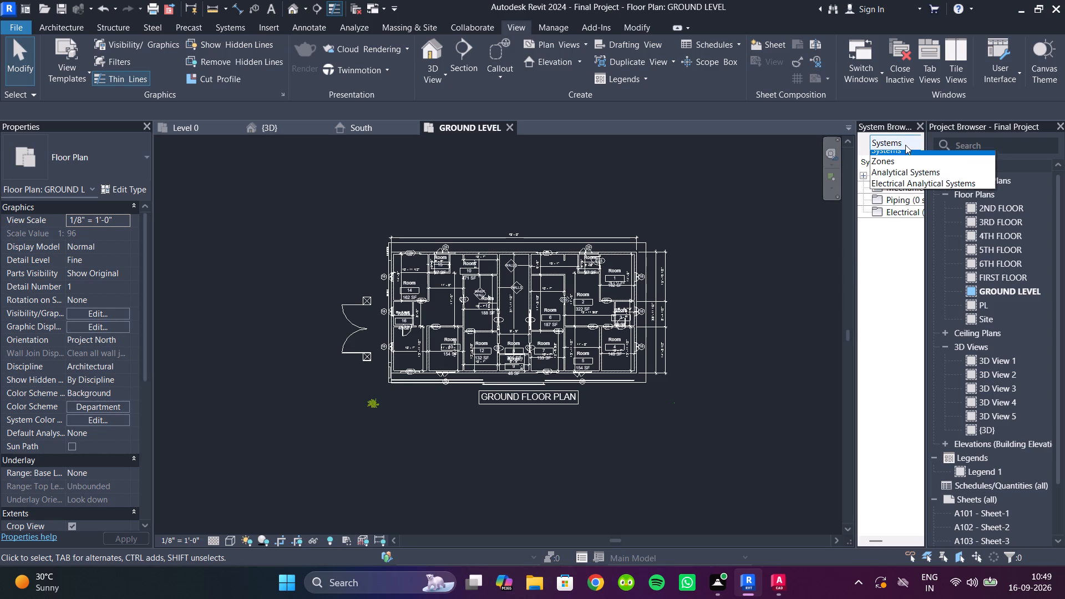
pyautogui.click(907, 168)
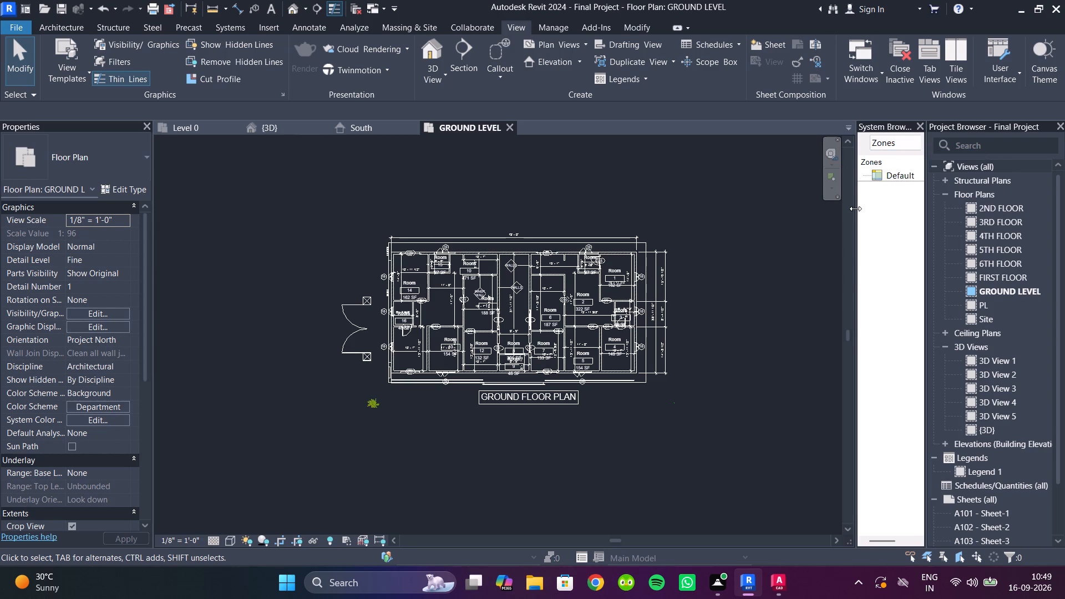
pyautogui.moveTo(855, 209); pyautogui.dragTo(822, 202)
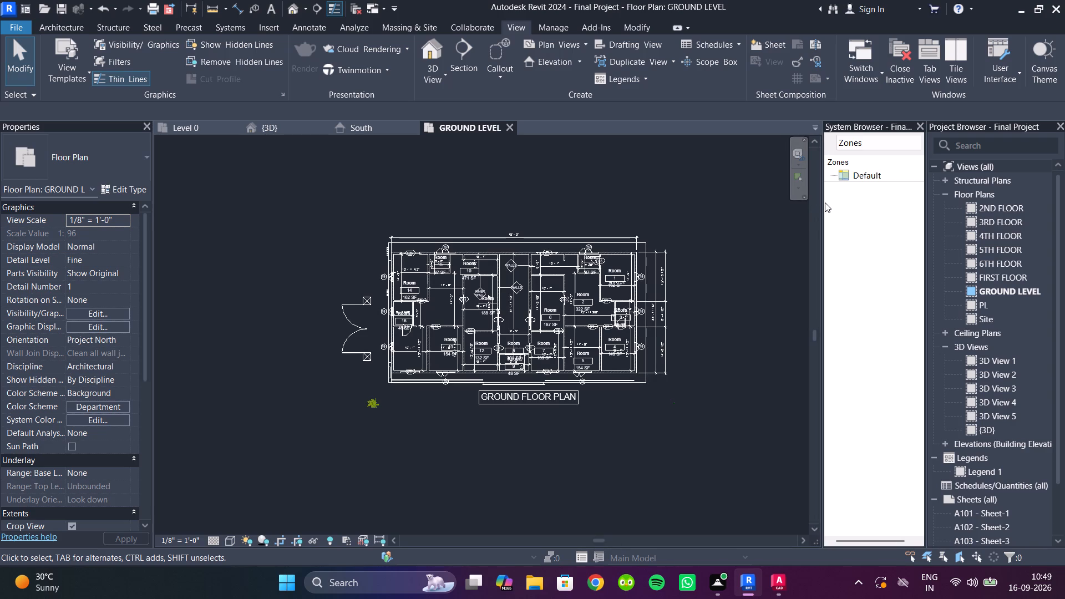
pyautogui.moveTo(822, 201); pyautogui.dragTo(816, 198)
pyautogui.click(862, 150)
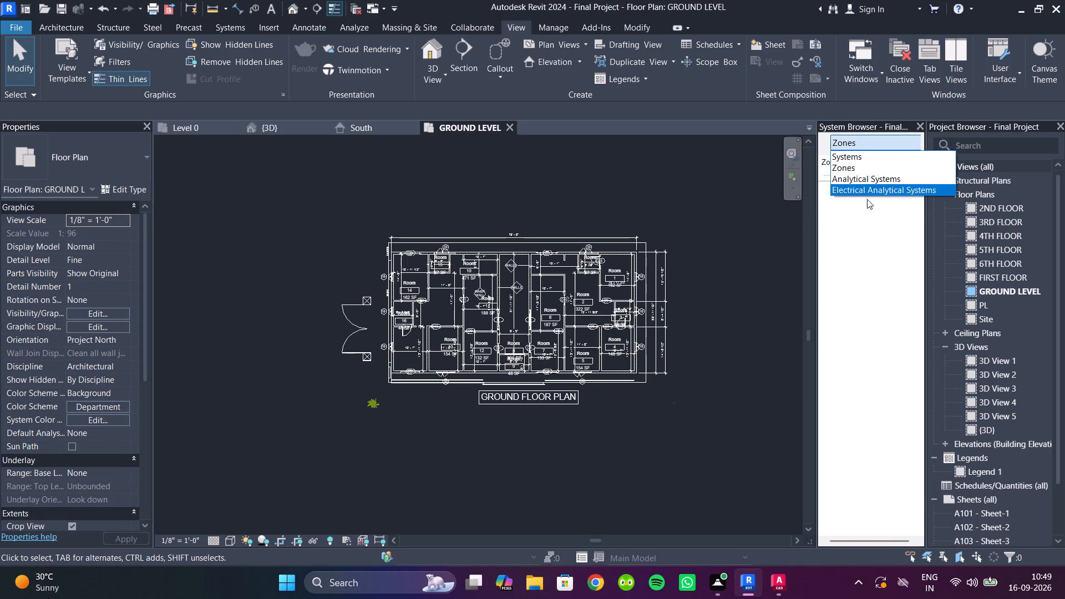
pyautogui.click(855, 161)
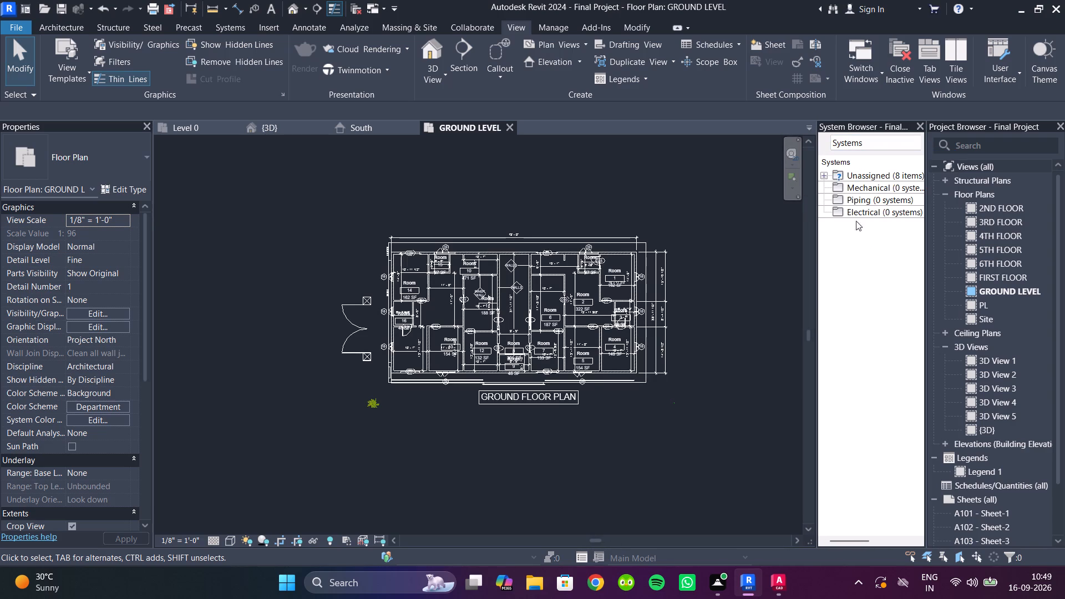
pyautogui.click(826, 177)
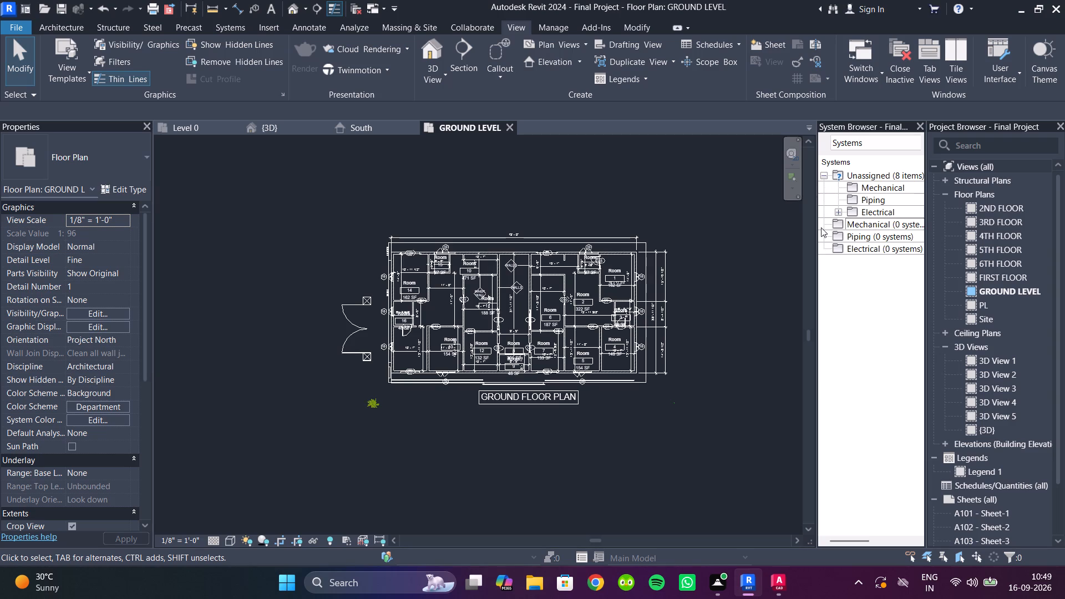
pyautogui.click(825, 177)
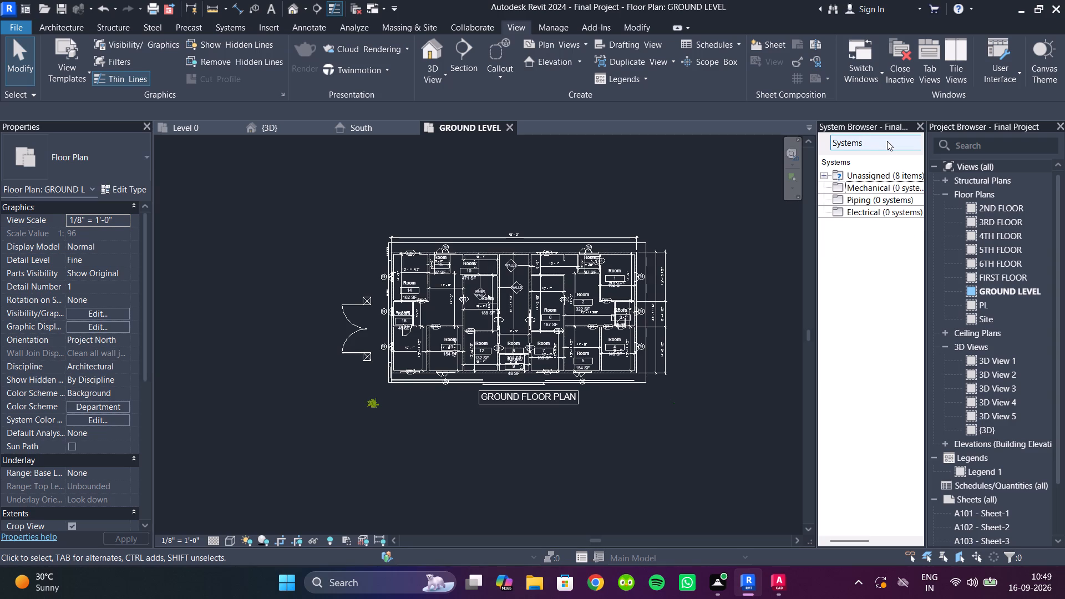
pyautogui.click(887, 141)
pyautogui.click(879, 179)
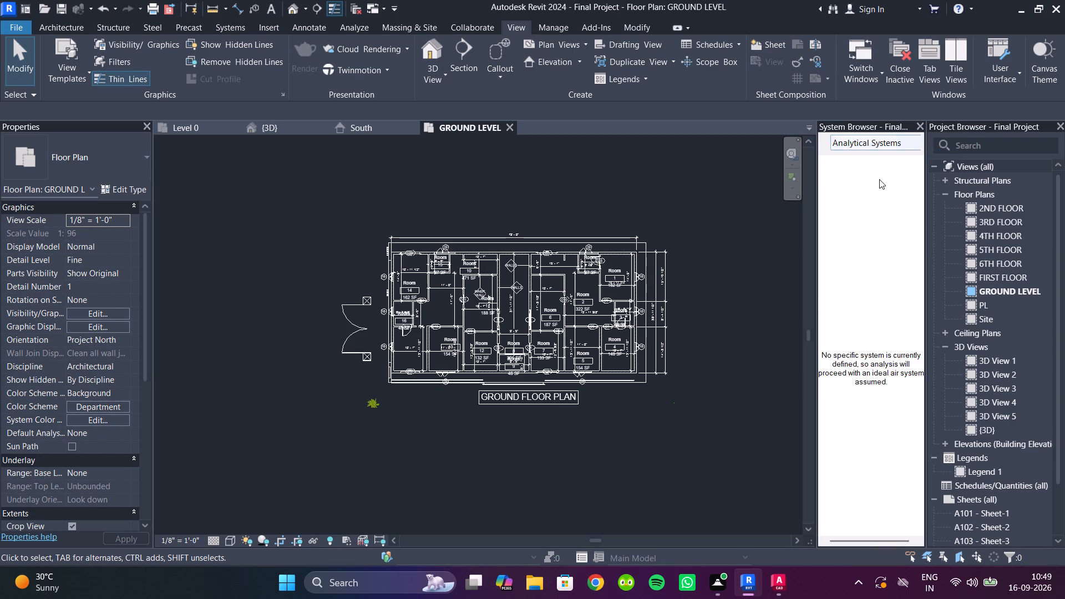
pyautogui.click(920, 126)
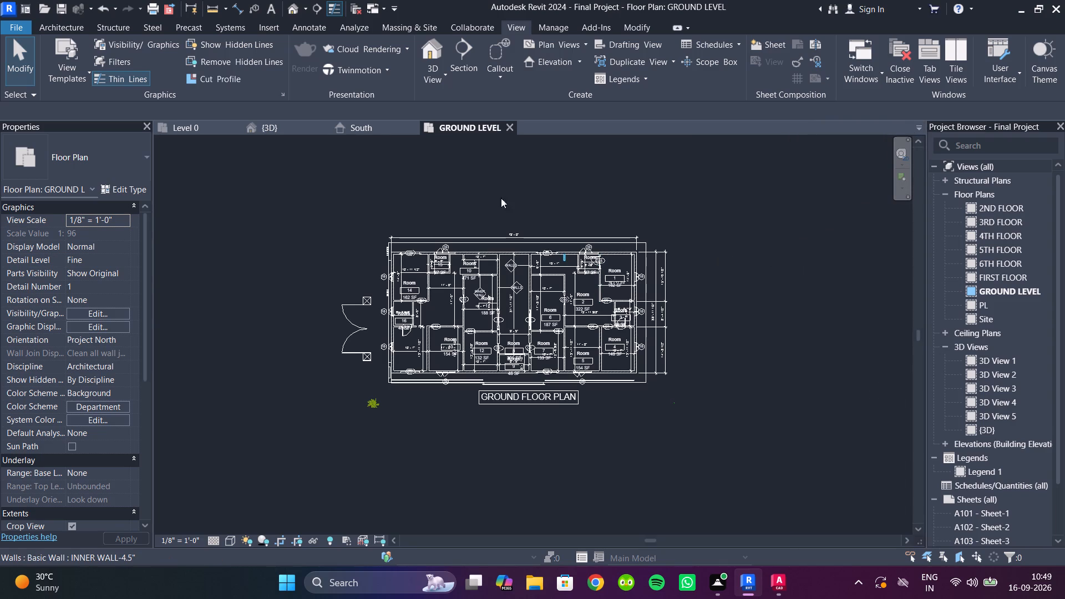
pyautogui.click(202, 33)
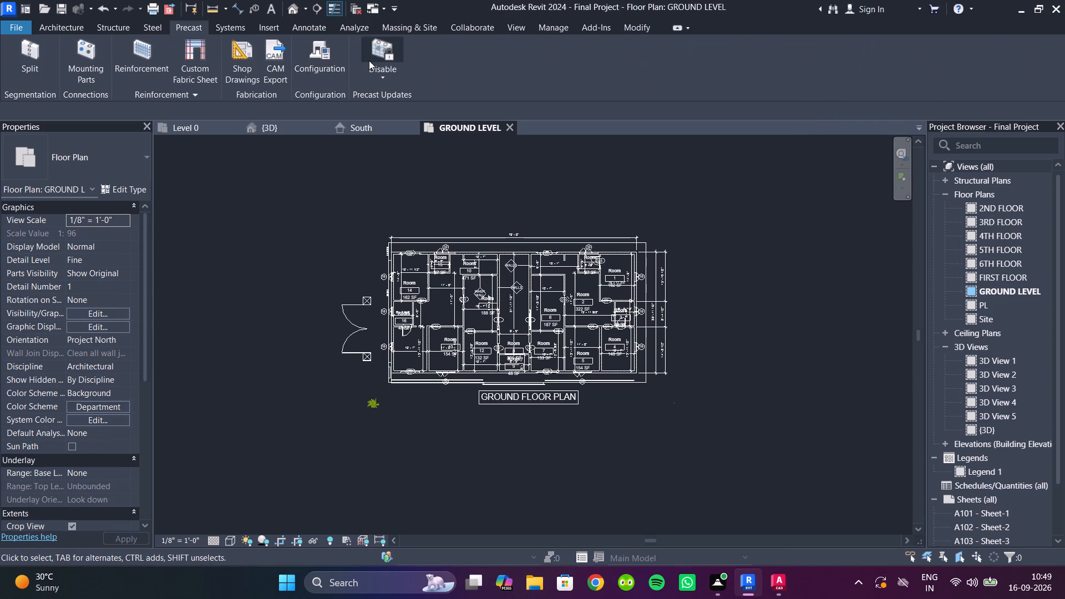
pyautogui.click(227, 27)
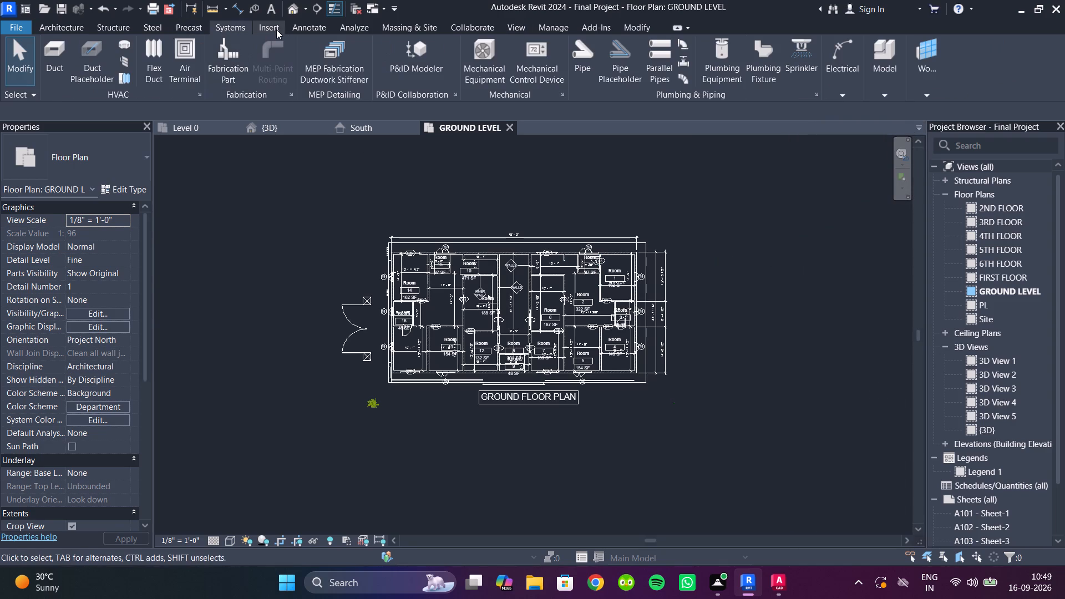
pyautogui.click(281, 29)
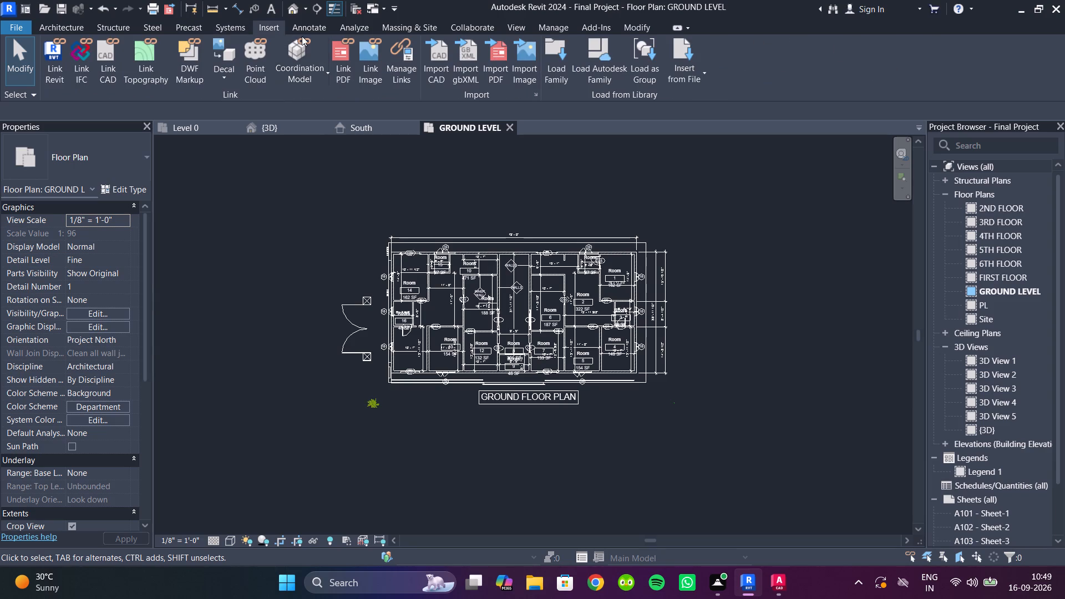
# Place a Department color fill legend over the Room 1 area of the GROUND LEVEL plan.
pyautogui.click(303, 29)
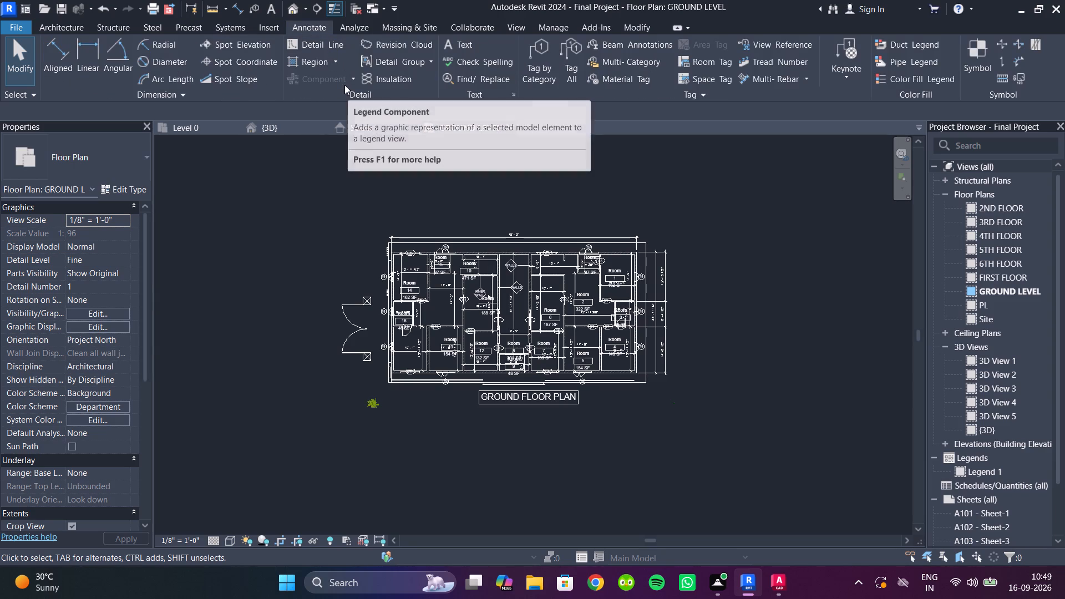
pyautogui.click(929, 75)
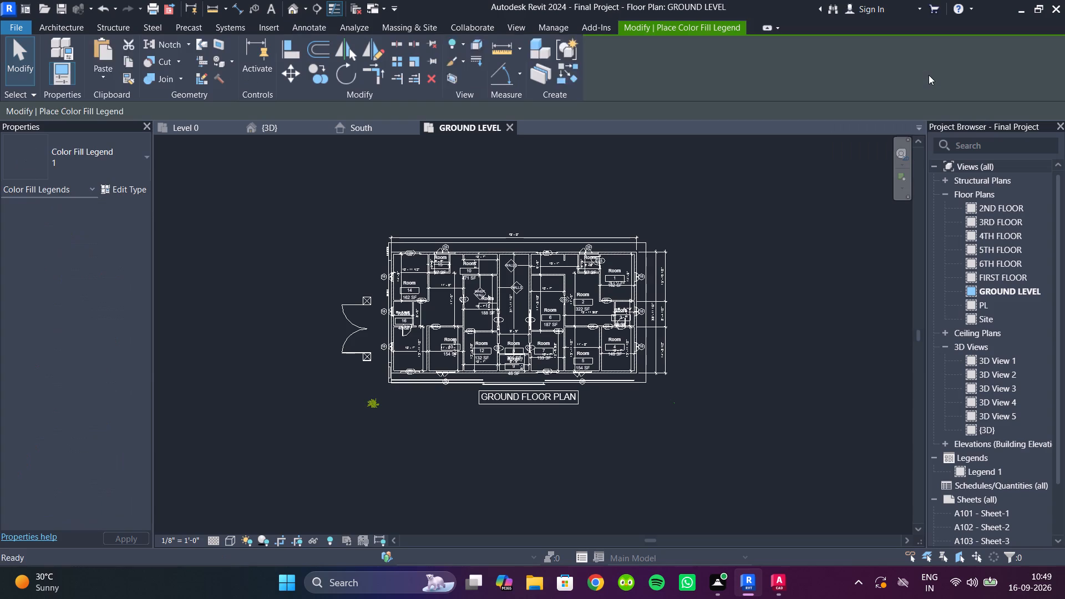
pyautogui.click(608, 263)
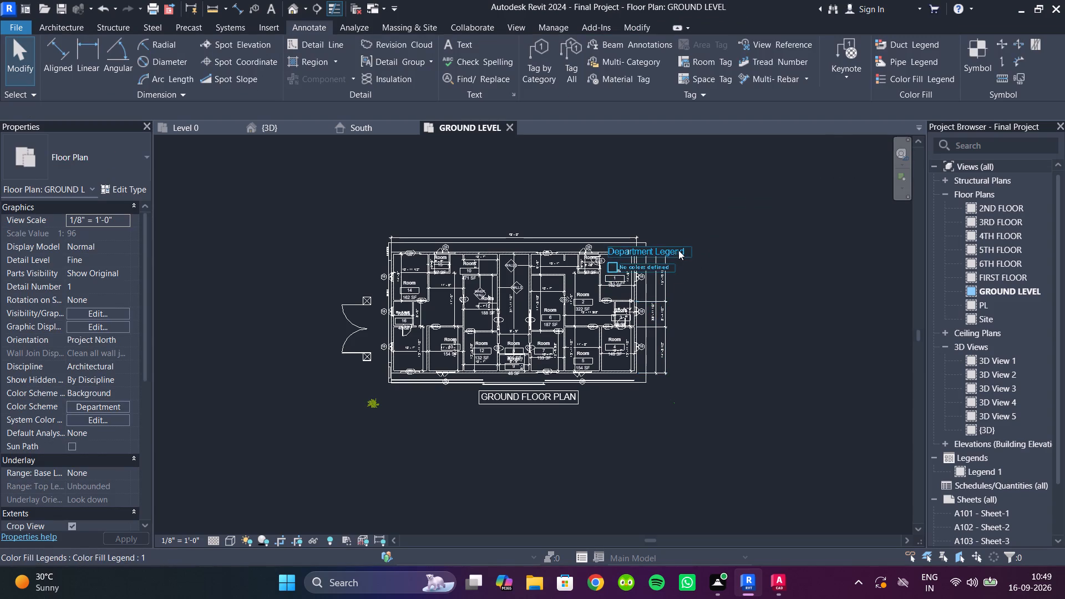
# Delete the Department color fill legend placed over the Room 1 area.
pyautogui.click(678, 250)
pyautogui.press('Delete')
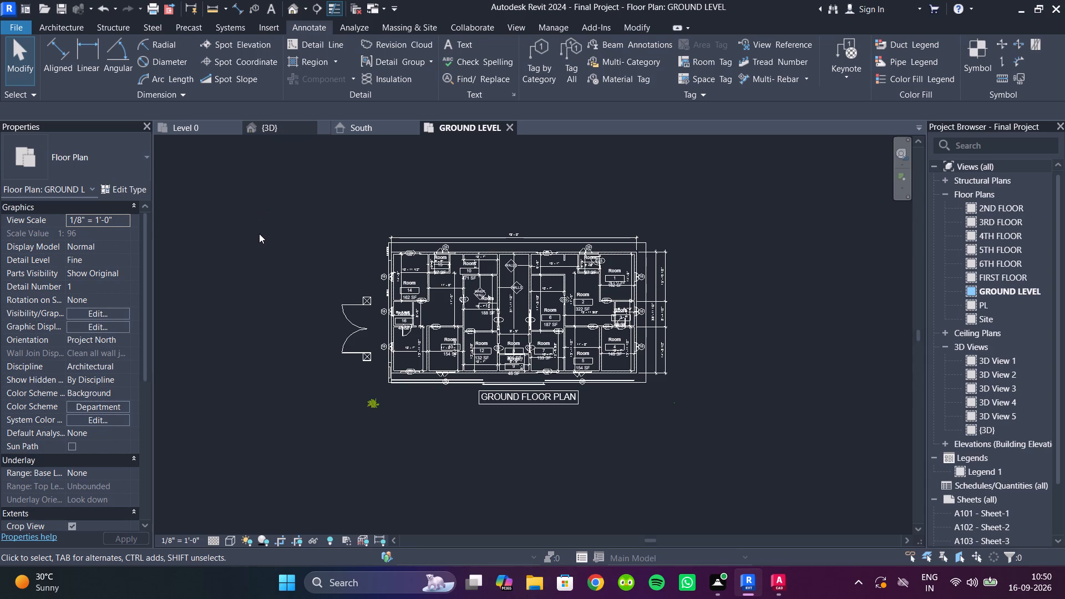
# Examine the model categories in GROUND LEVEL's Visibility/Graphic Overrides, including Rooms, and close the dialog without changes.
pyautogui.scroll(3, 349, 261)
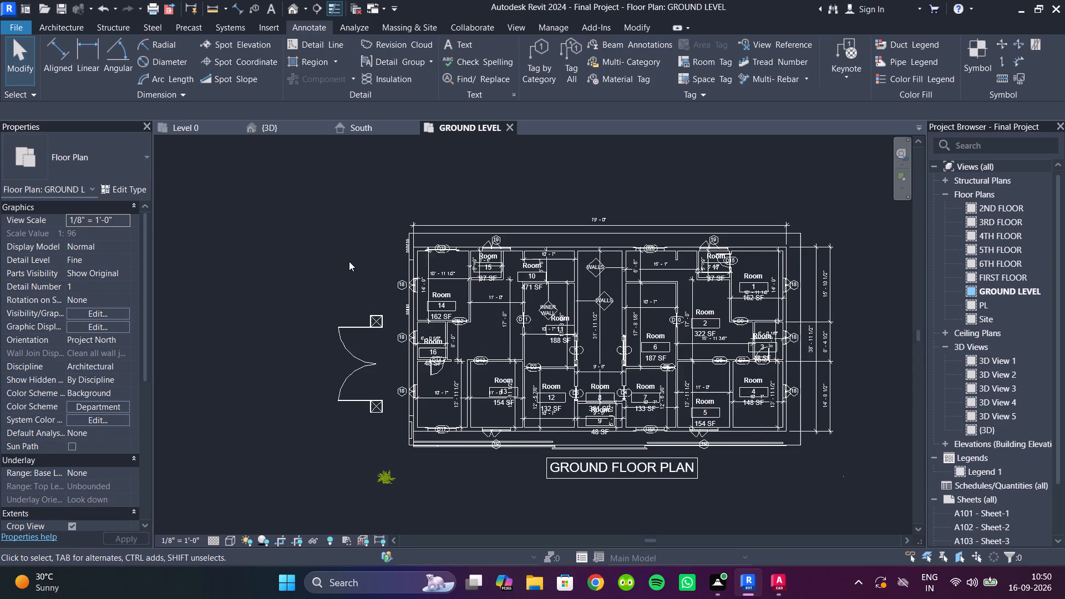
pyautogui.moveTo(349, 261); pyautogui.dragTo(260, 231, button='middle')
pyautogui.scroll(1, 260, 231)
pyautogui.moveTo(260, 231); pyautogui.dragTo(231, 242, button='middle')
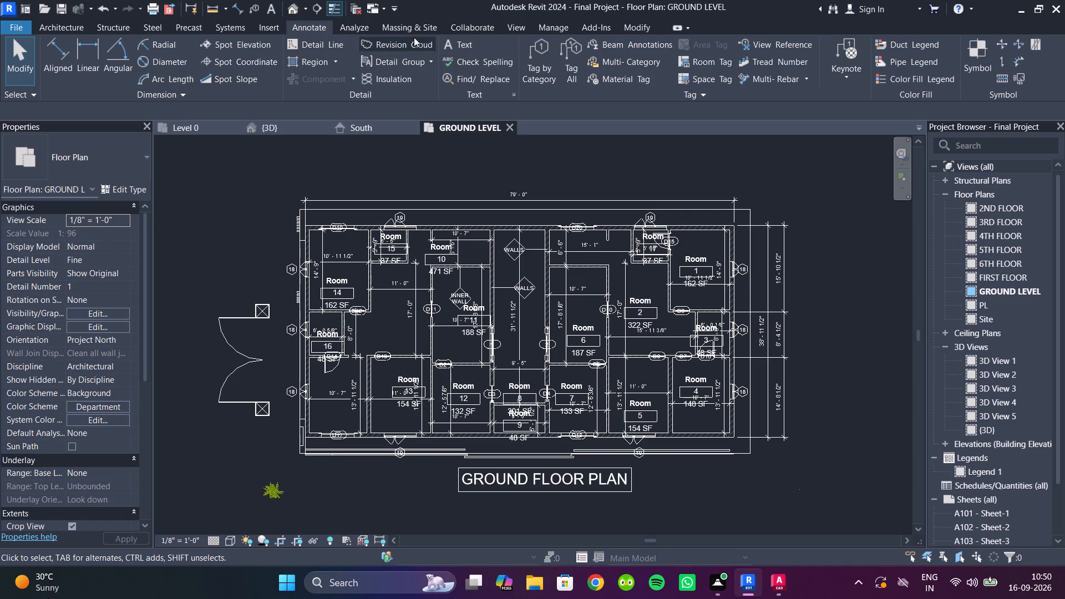
pyautogui.click(530, 27)
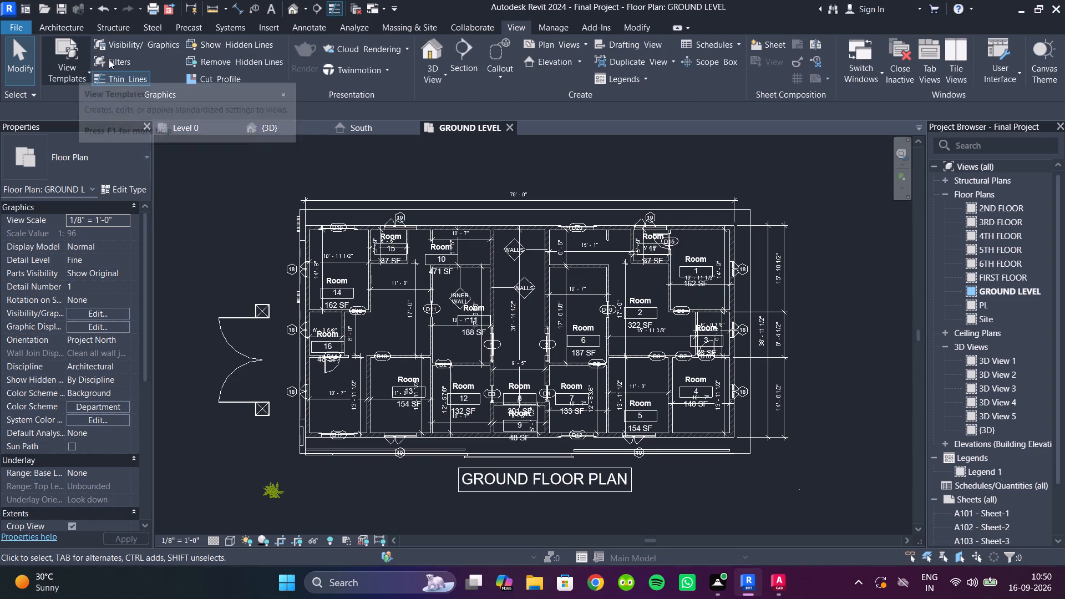
pyautogui.click(124, 43)
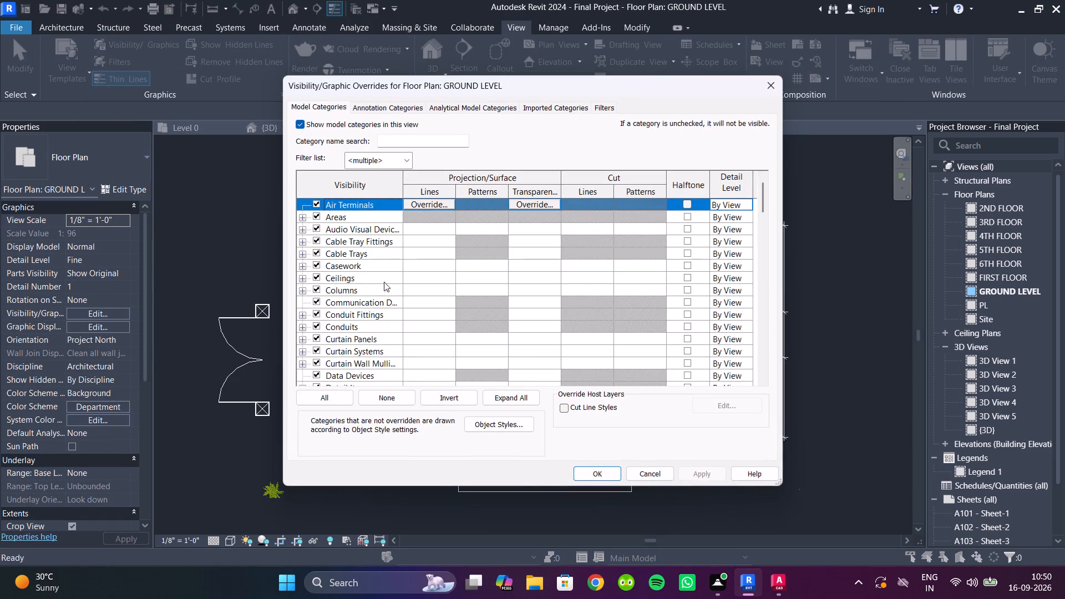
pyautogui.scroll(-20, 393, 268)
pyautogui.scroll(-2, 393, 268)
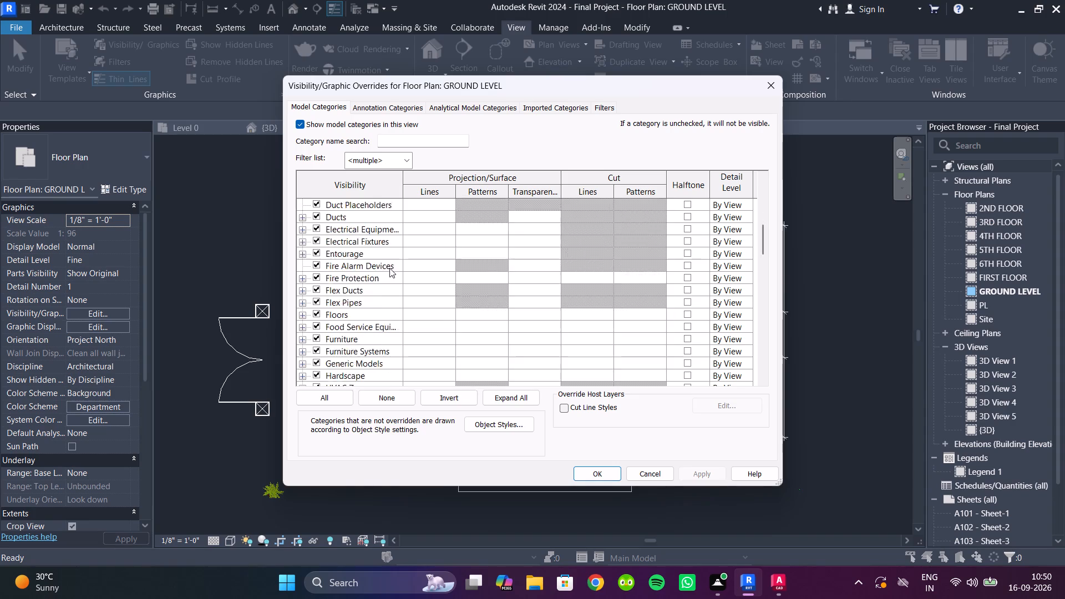
pyautogui.scroll(-20, 389, 268)
pyautogui.scroll(-16, 389, 268)
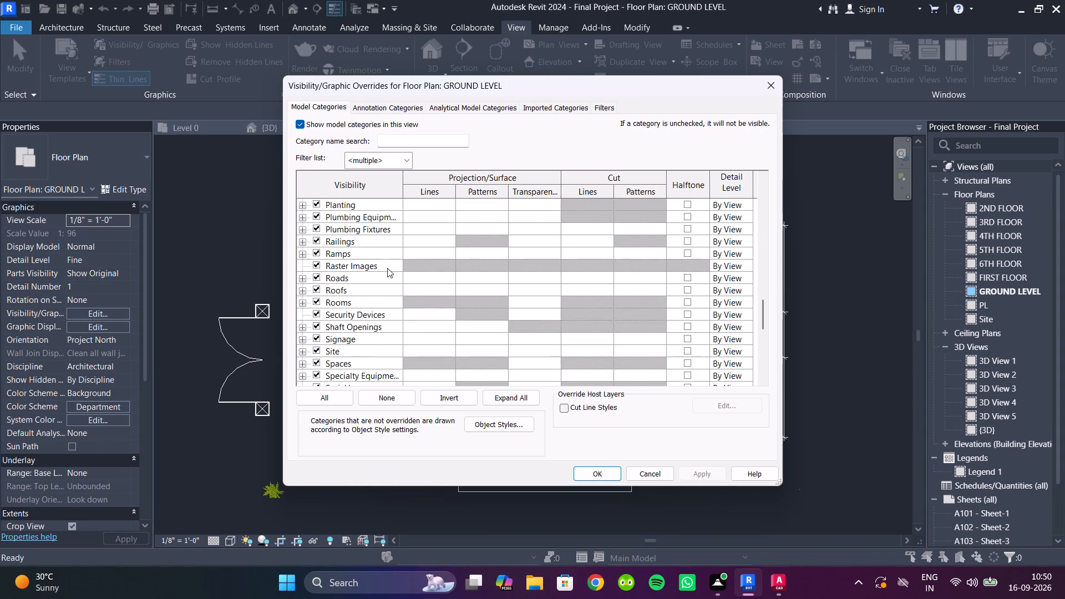
pyautogui.click(363, 307)
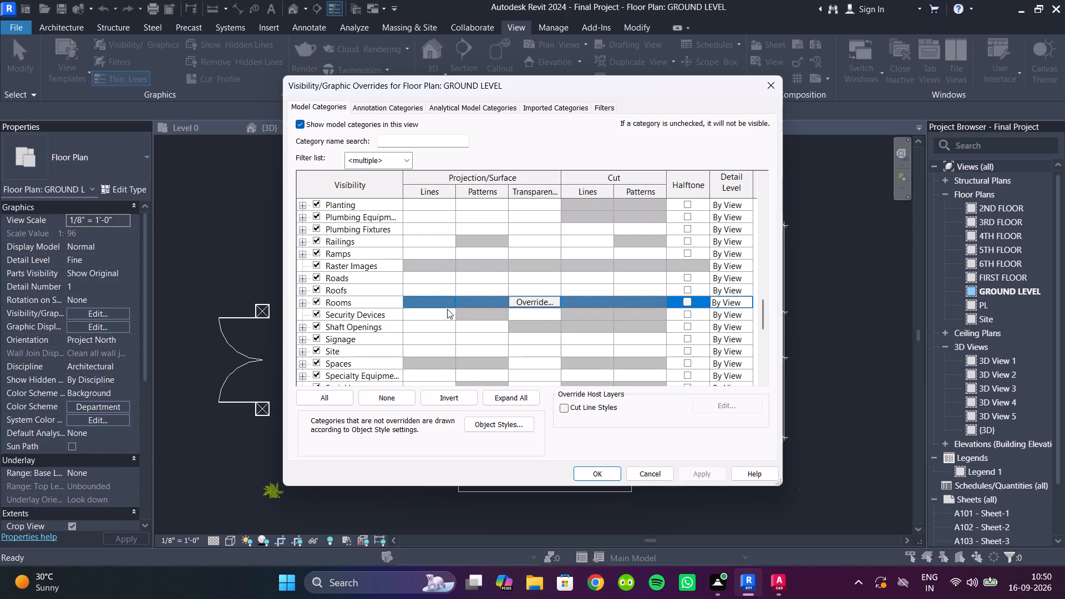
pyautogui.scroll(-5, 449, 316)
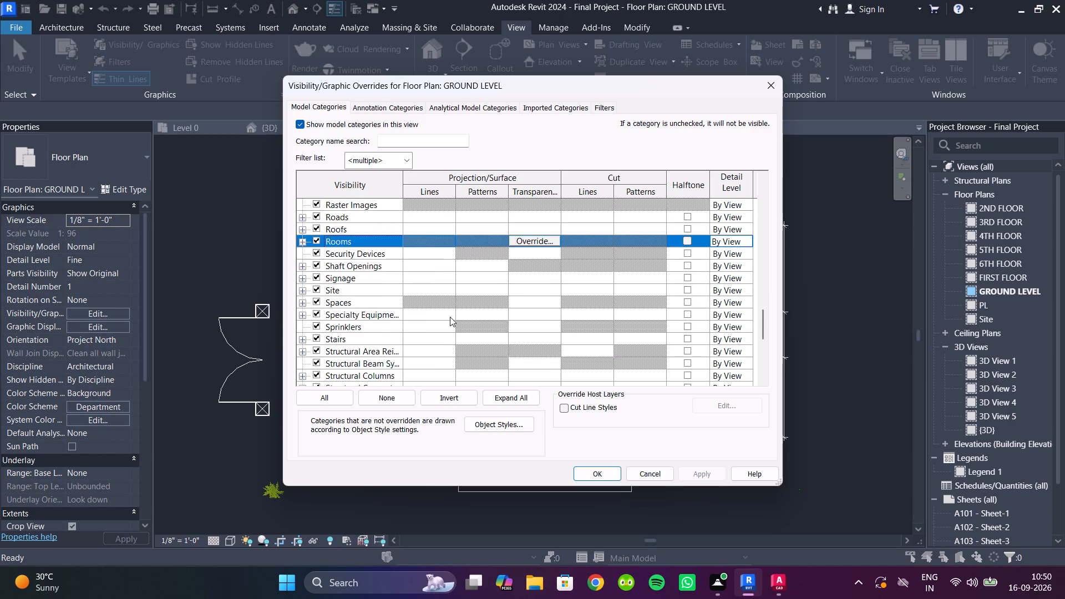
pyautogui.scroll(-4, 450, 317)
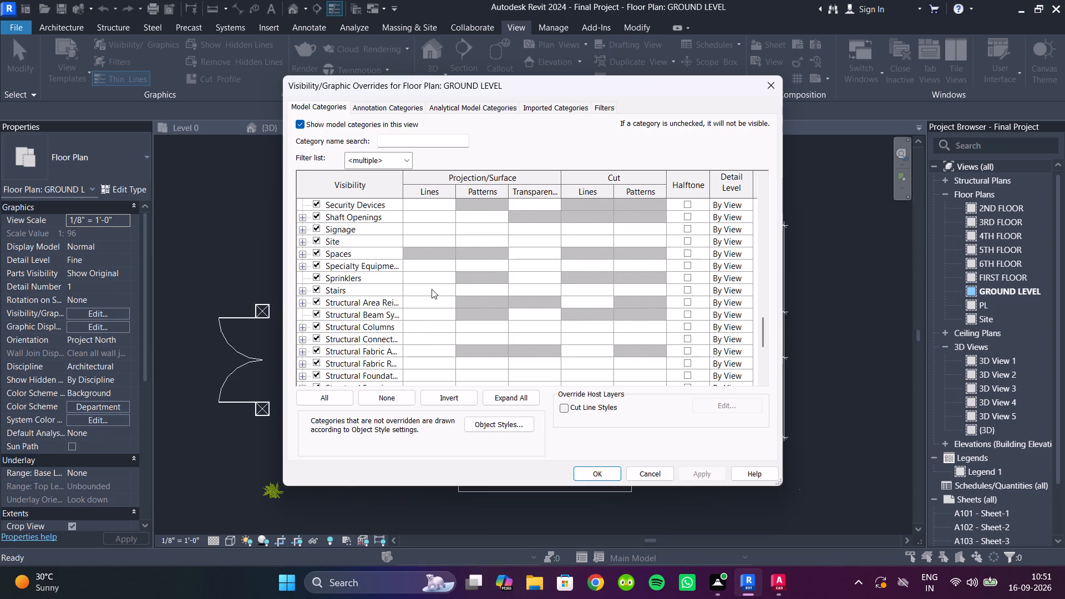
pyautogui.click(769, 80)
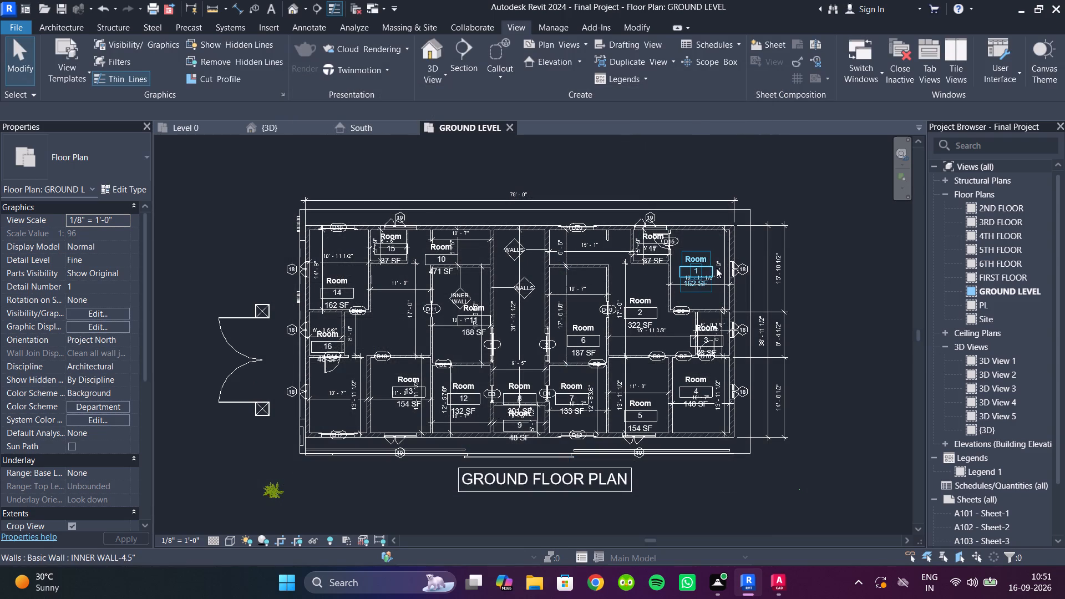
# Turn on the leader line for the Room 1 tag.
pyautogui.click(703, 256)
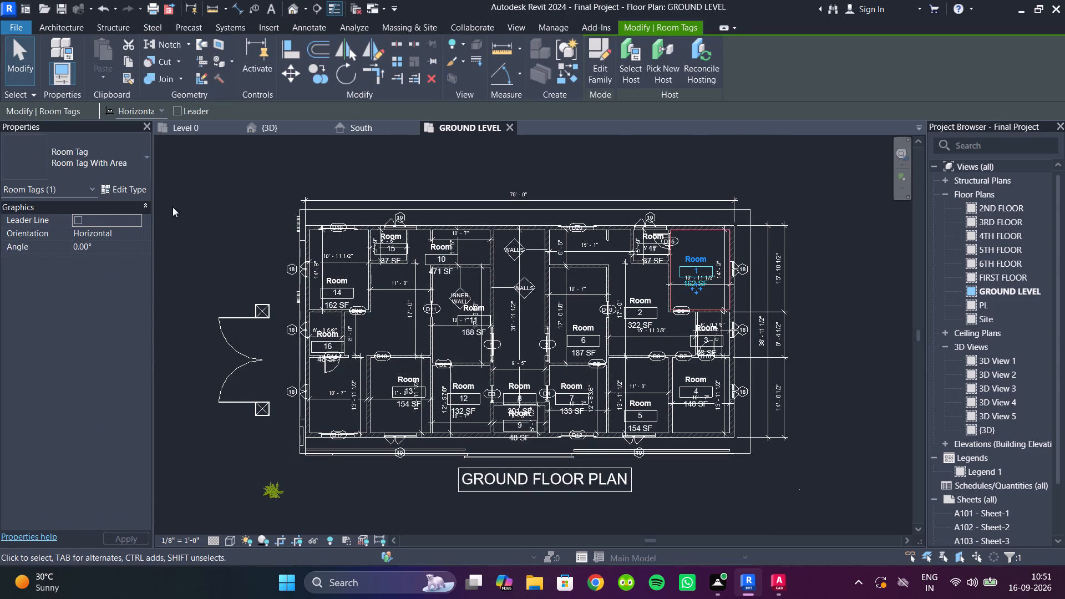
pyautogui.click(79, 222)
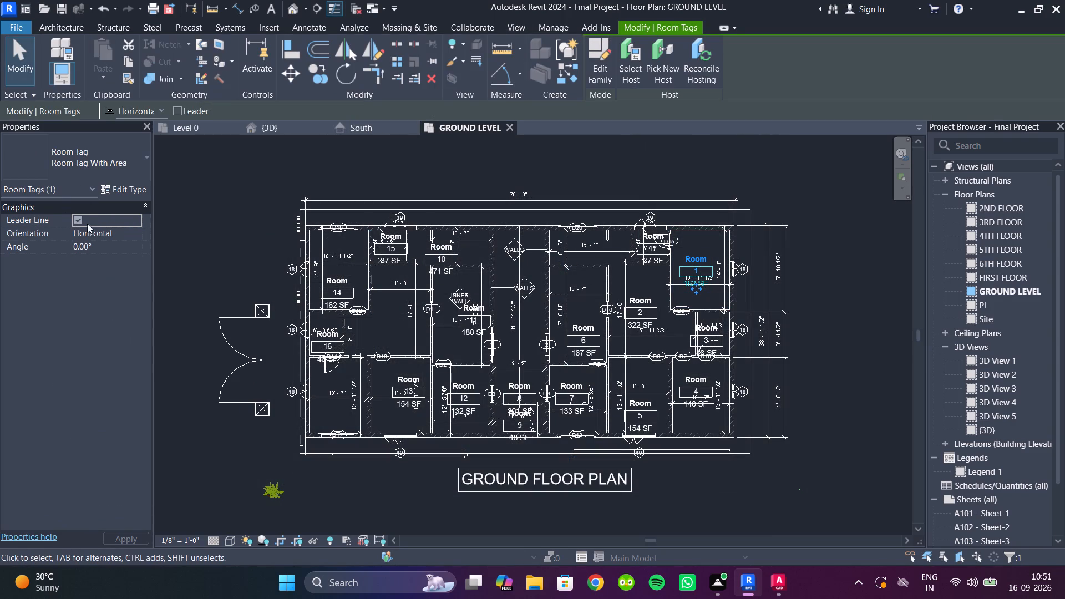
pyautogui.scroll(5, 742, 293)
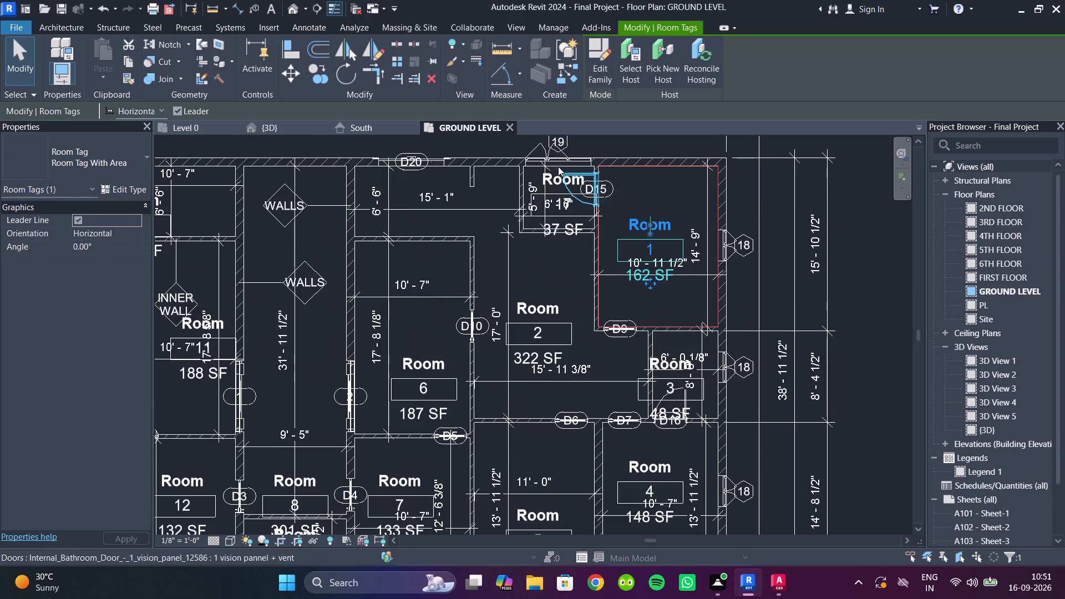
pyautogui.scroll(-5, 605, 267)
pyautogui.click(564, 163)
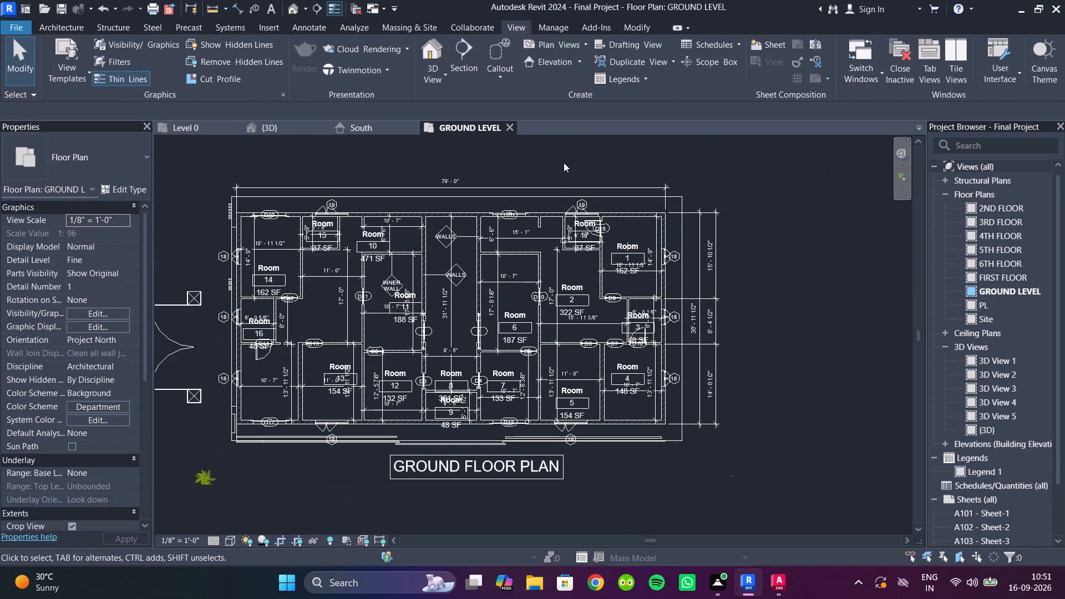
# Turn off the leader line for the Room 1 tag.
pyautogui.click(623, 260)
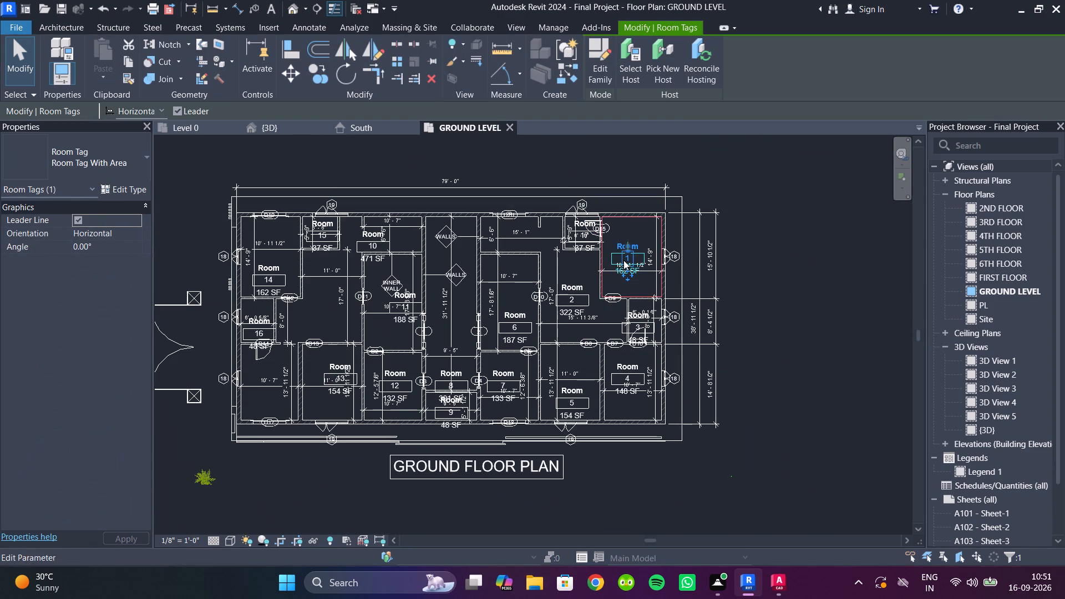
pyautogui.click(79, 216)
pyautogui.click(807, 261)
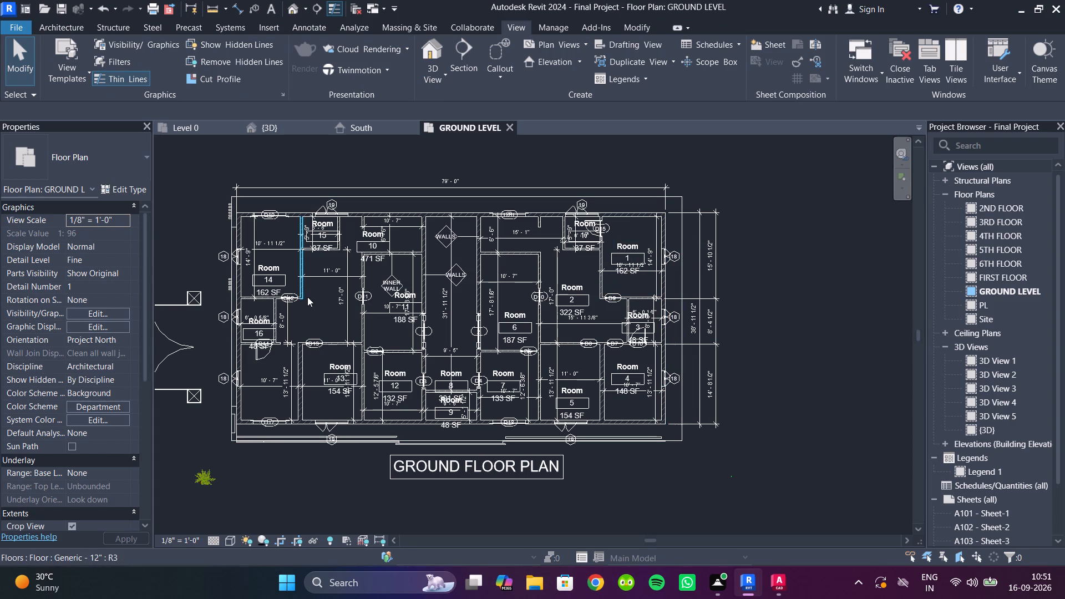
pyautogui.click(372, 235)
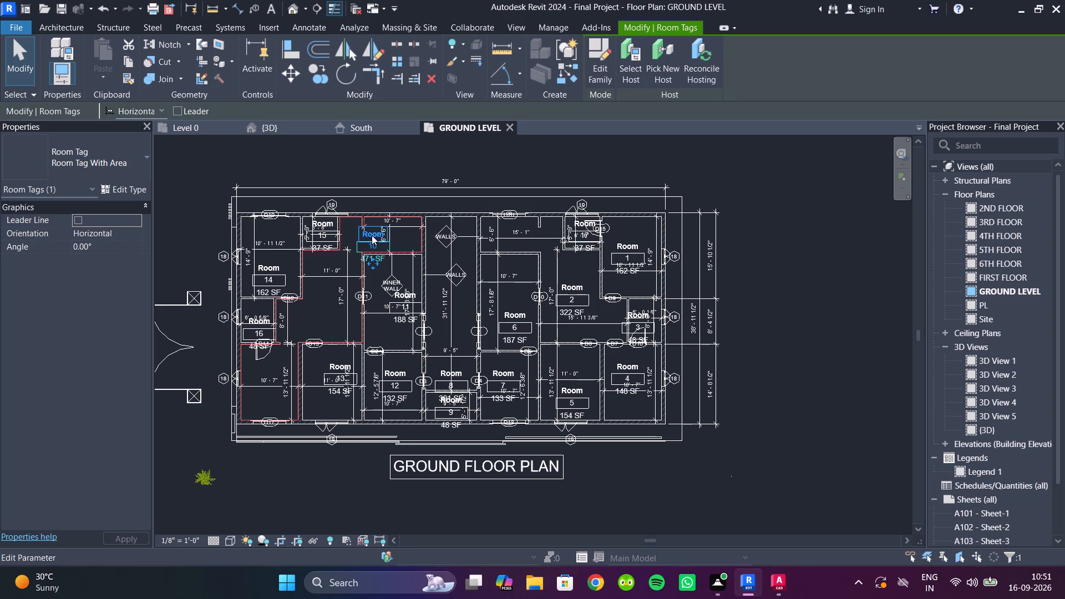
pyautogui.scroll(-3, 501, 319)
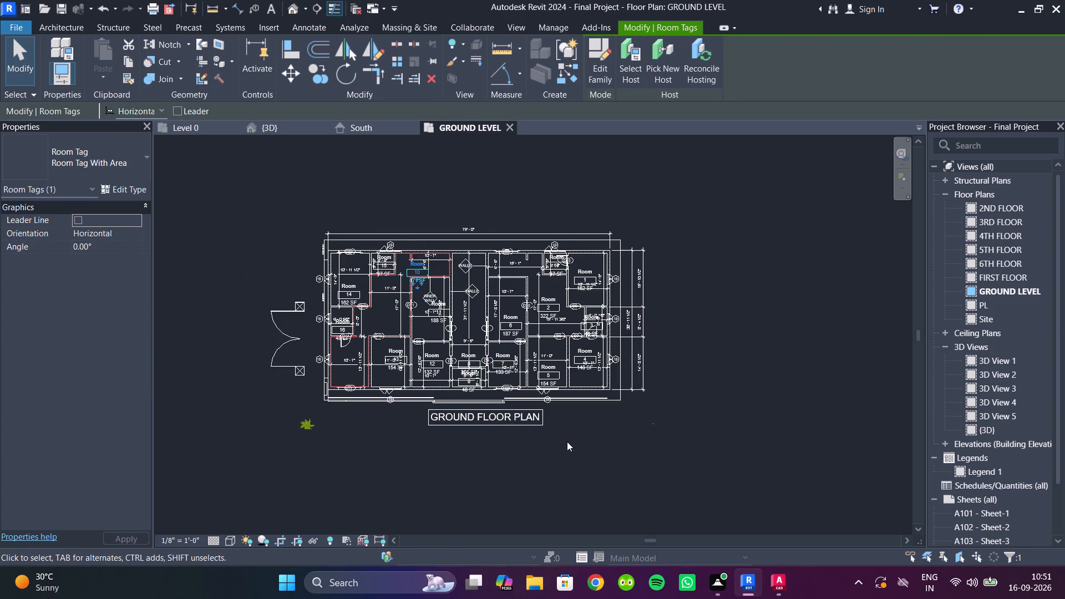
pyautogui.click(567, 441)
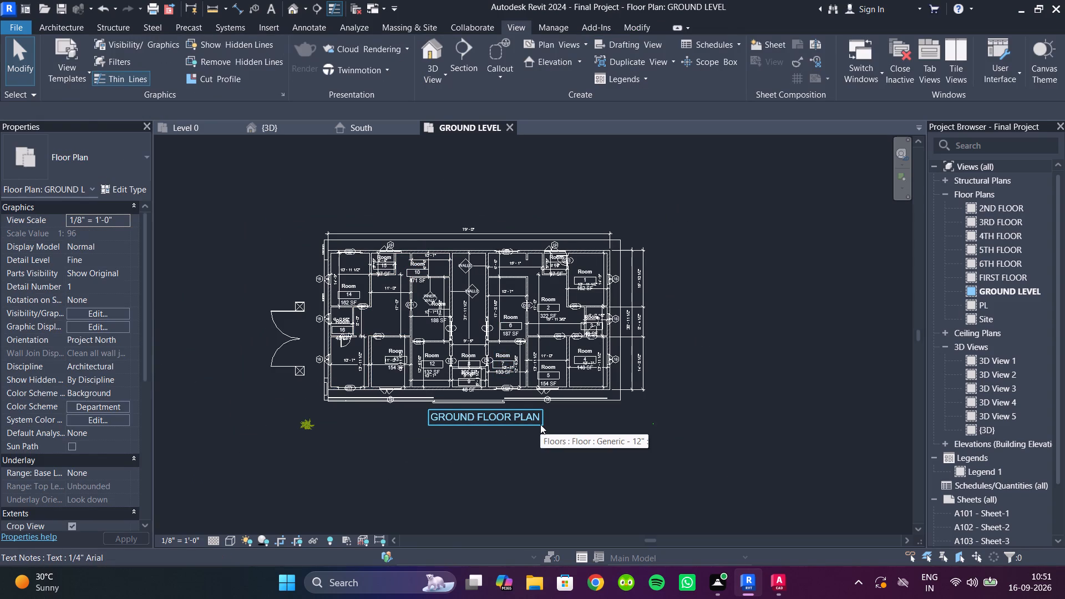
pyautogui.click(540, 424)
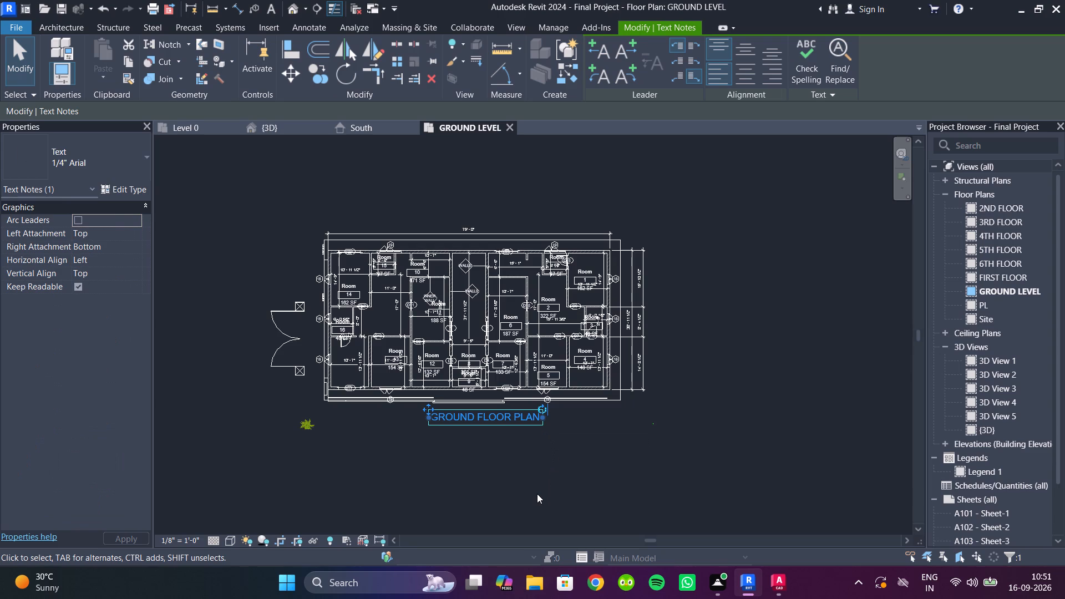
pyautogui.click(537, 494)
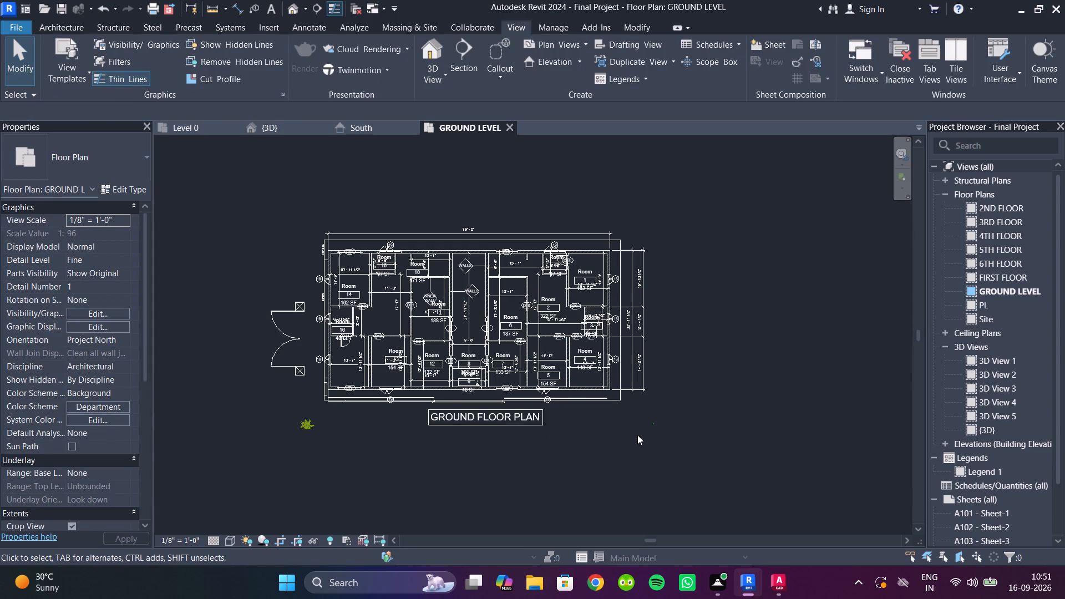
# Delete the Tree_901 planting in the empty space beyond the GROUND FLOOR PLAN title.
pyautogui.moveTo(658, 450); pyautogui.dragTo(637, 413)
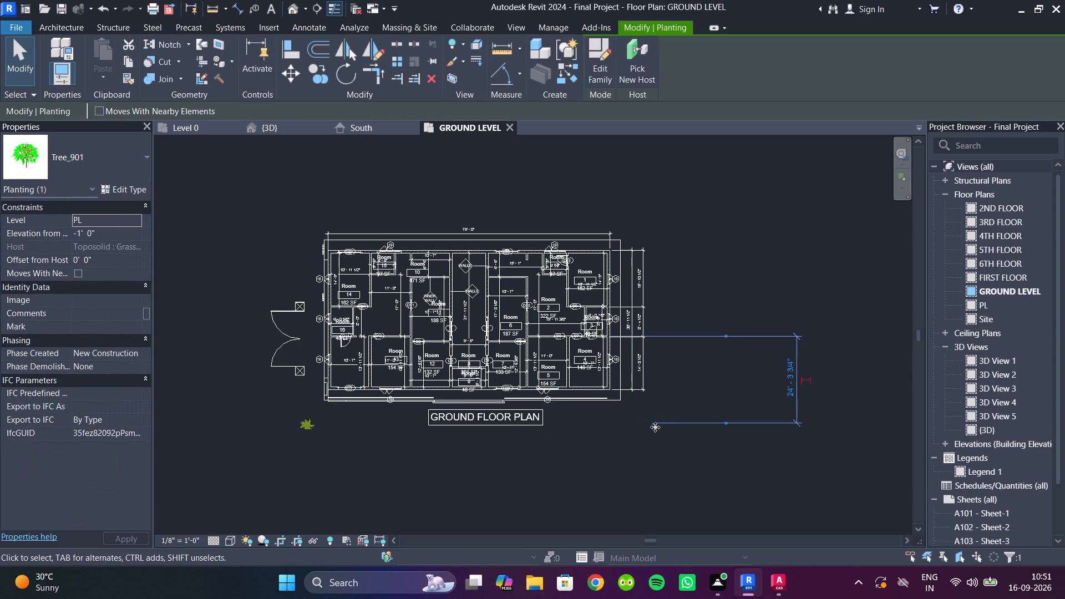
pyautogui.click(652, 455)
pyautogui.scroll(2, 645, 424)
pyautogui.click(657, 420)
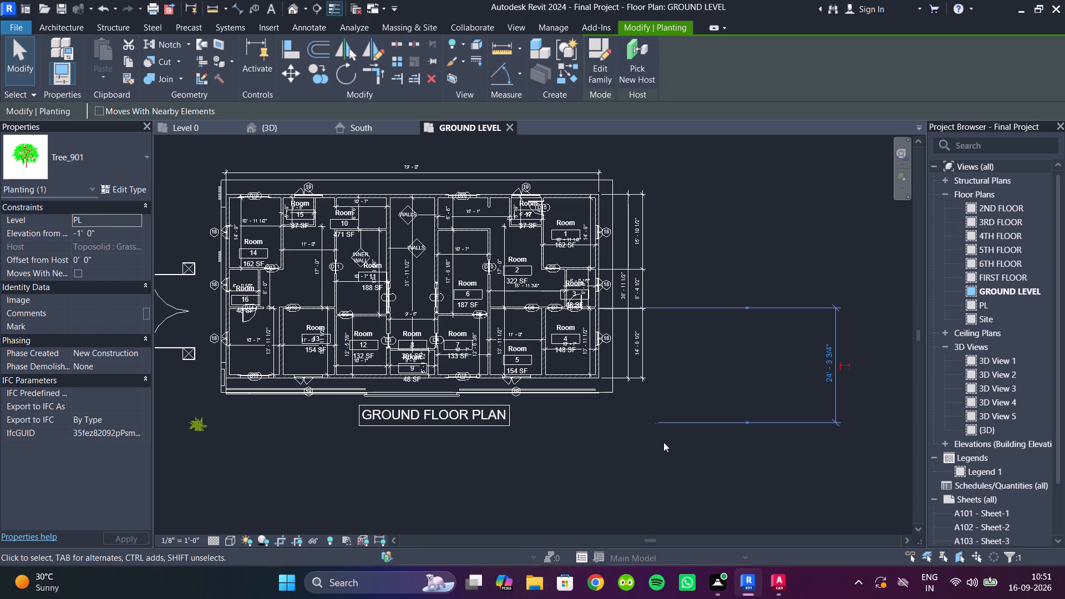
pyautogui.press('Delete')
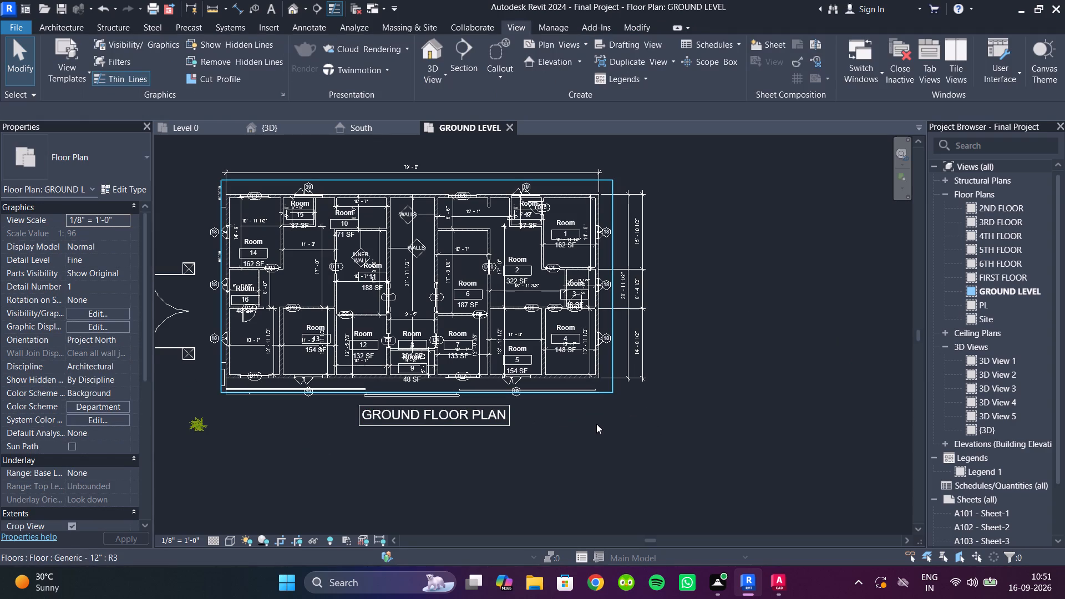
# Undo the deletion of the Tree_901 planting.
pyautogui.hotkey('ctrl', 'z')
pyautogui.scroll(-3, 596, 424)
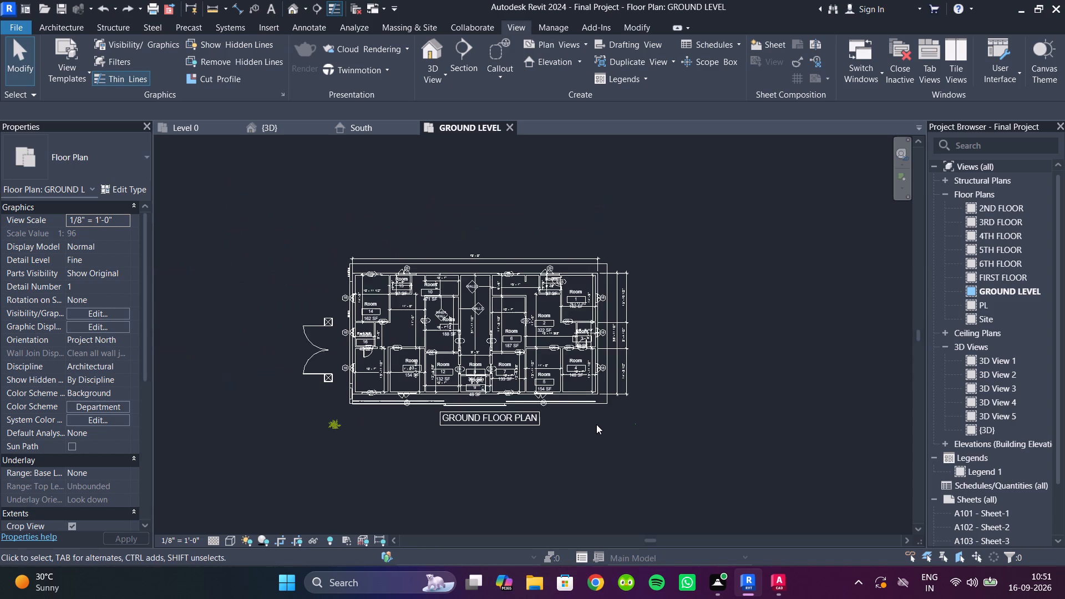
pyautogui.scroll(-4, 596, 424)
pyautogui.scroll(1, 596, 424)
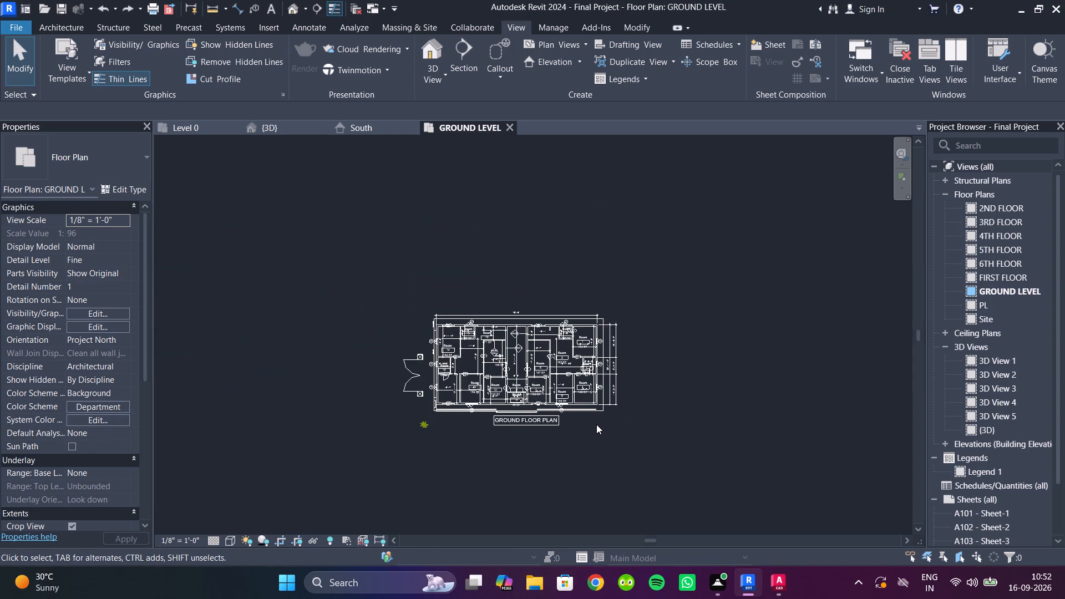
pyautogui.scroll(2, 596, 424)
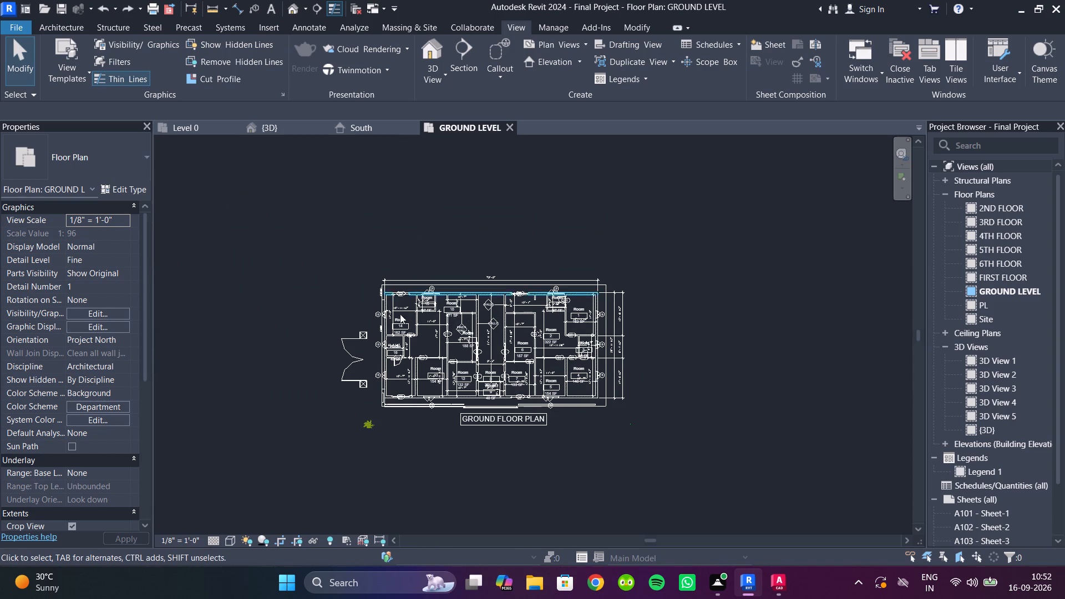
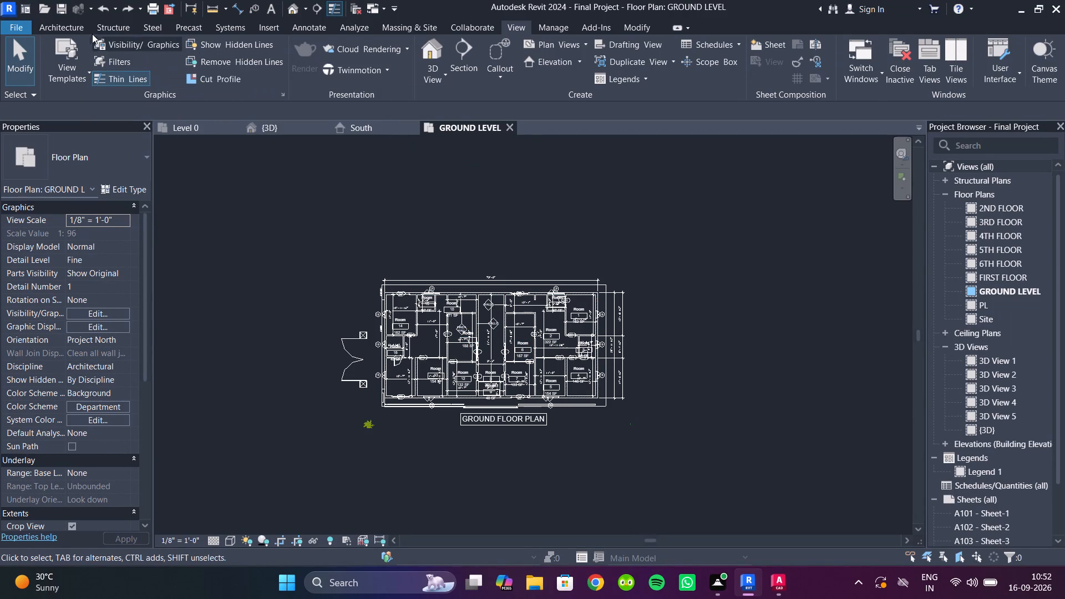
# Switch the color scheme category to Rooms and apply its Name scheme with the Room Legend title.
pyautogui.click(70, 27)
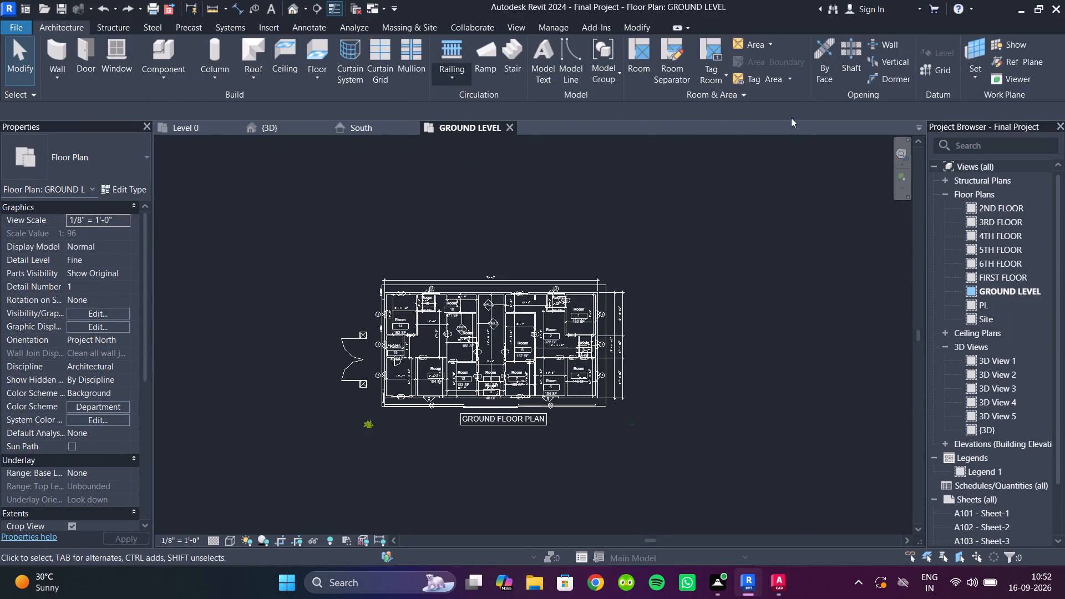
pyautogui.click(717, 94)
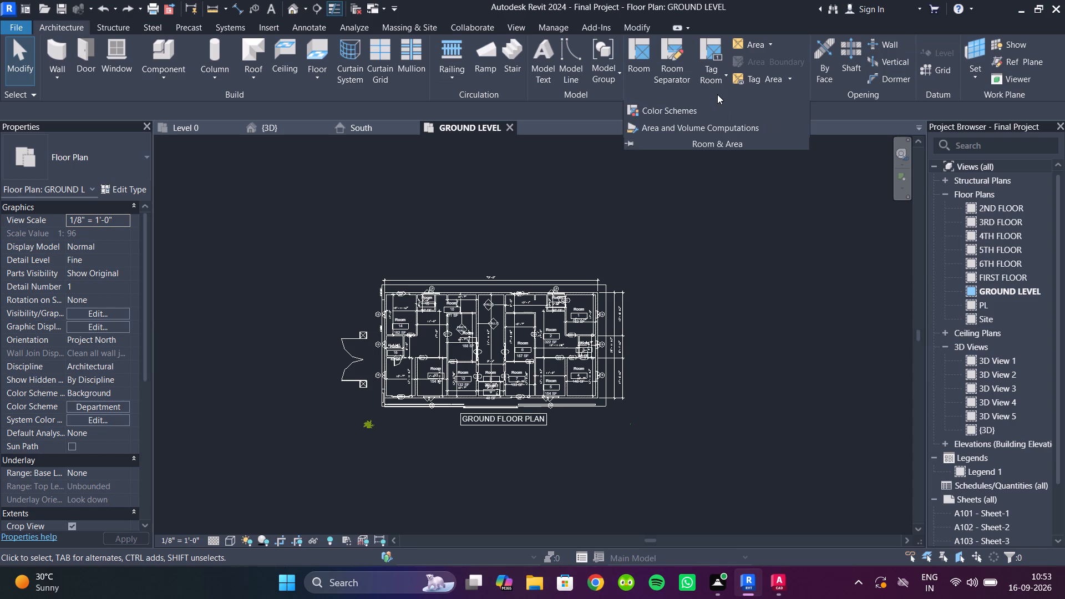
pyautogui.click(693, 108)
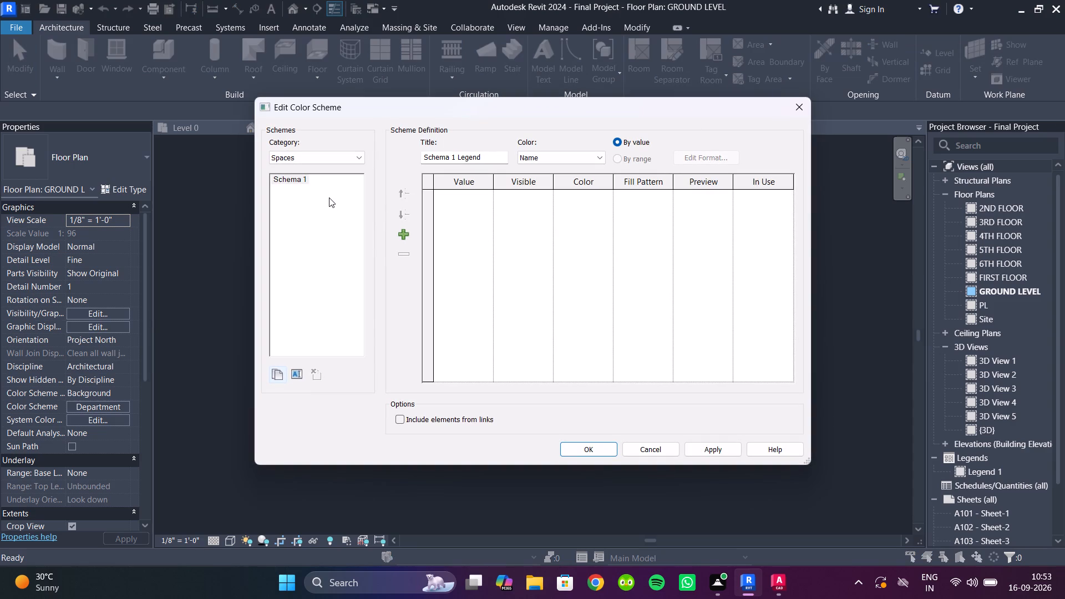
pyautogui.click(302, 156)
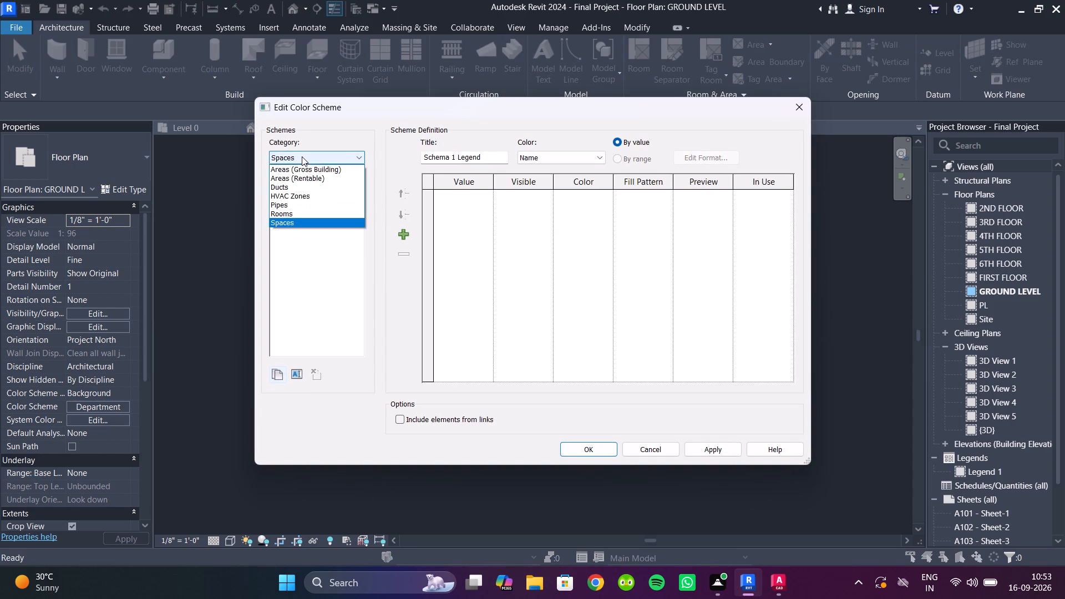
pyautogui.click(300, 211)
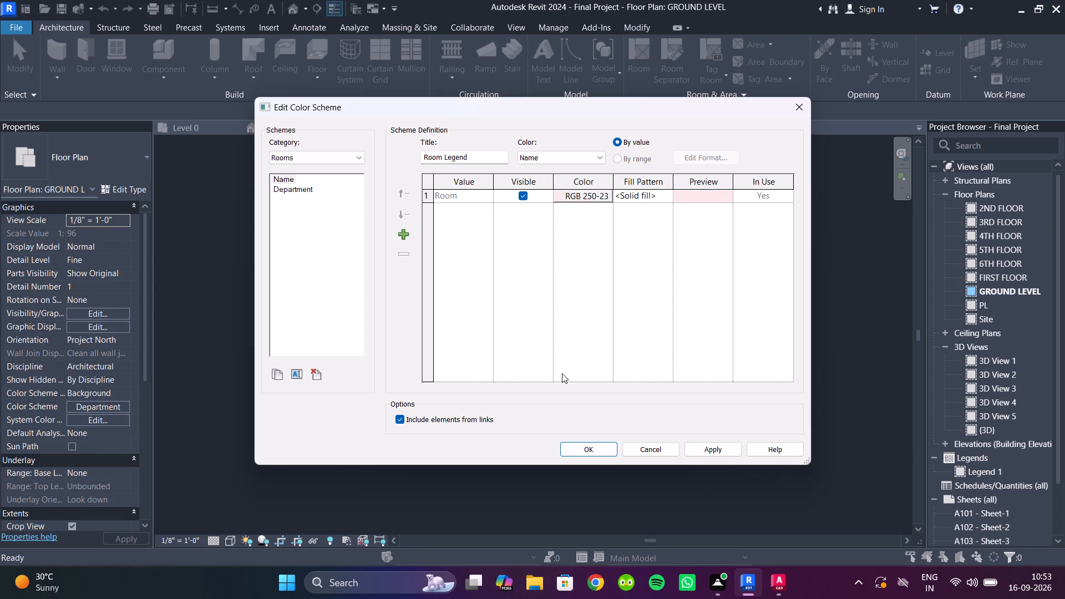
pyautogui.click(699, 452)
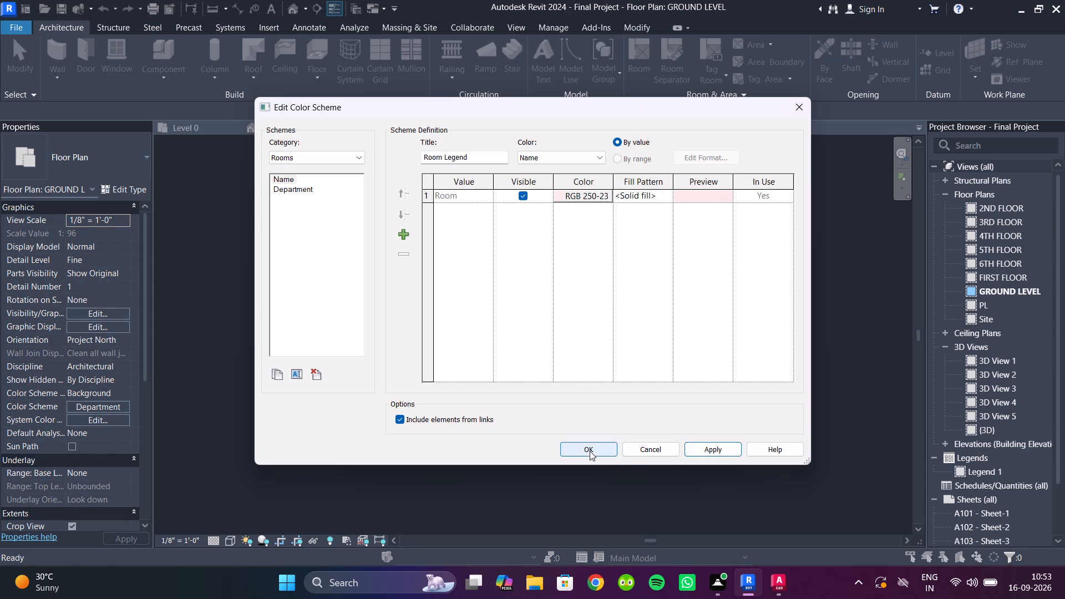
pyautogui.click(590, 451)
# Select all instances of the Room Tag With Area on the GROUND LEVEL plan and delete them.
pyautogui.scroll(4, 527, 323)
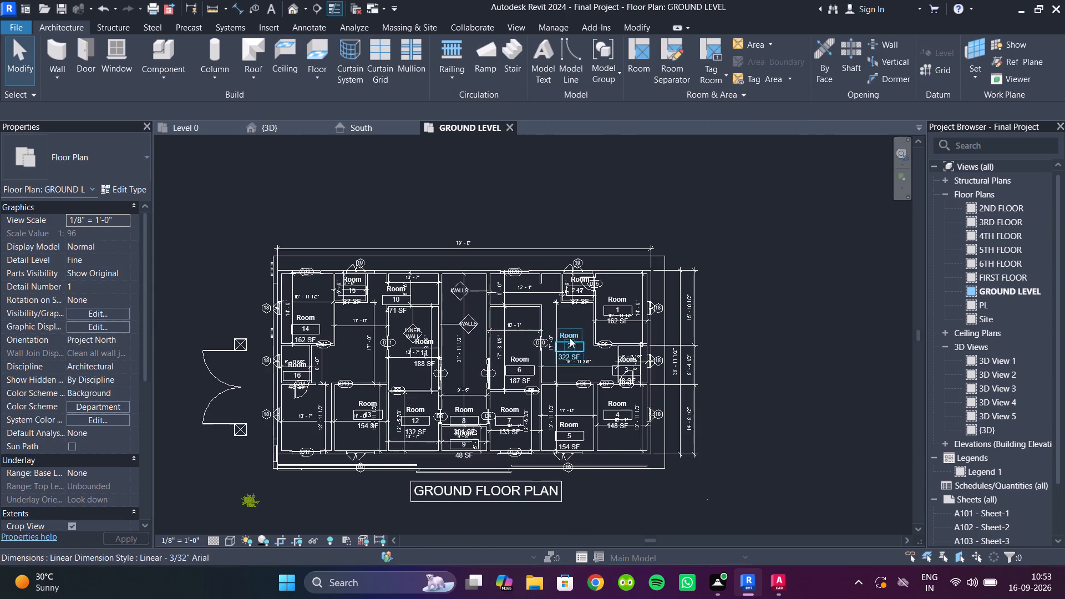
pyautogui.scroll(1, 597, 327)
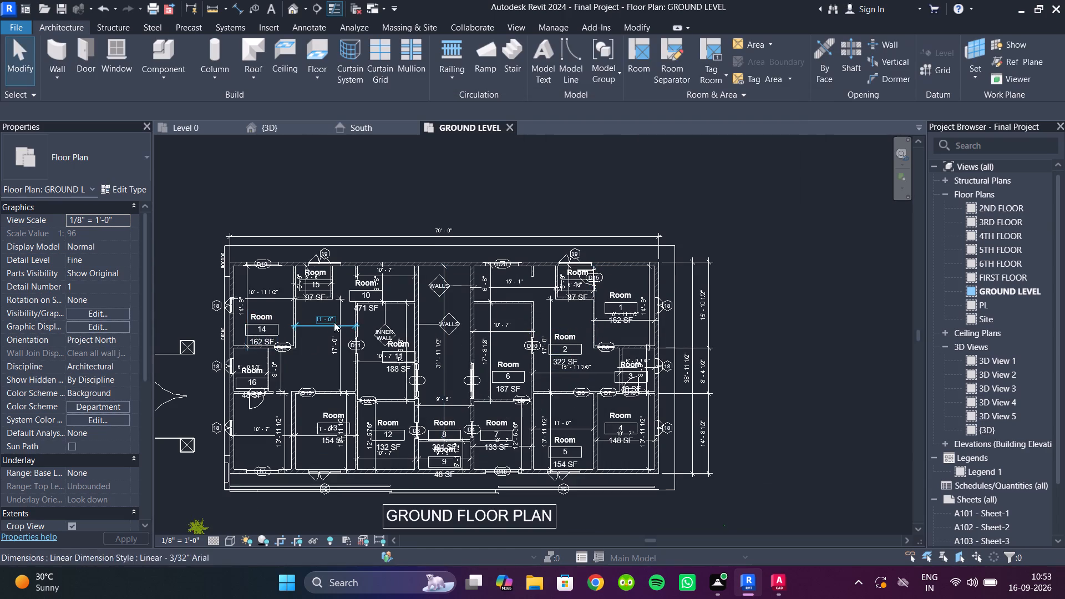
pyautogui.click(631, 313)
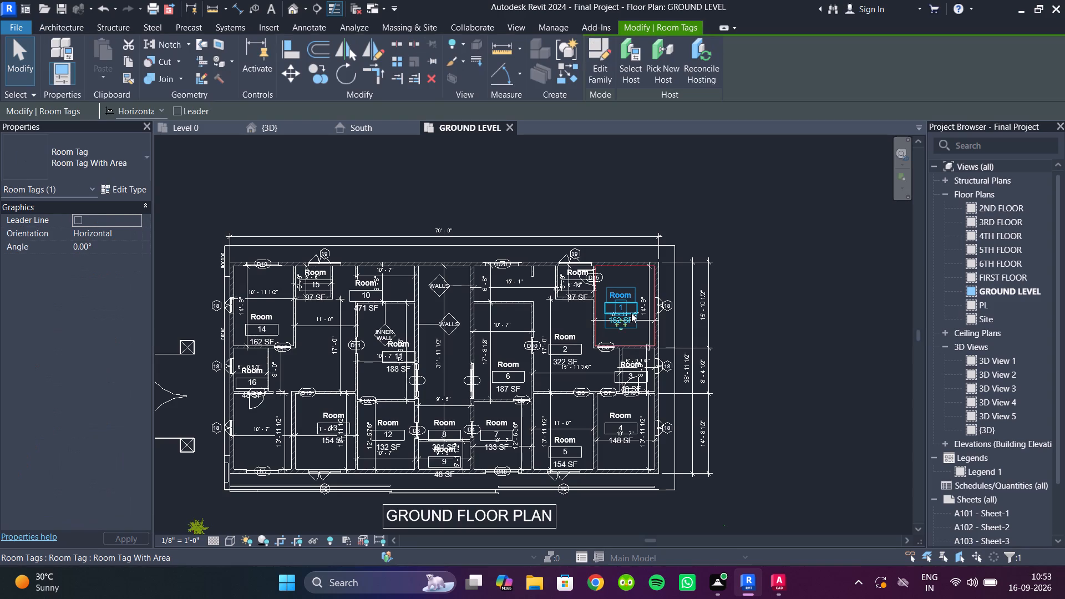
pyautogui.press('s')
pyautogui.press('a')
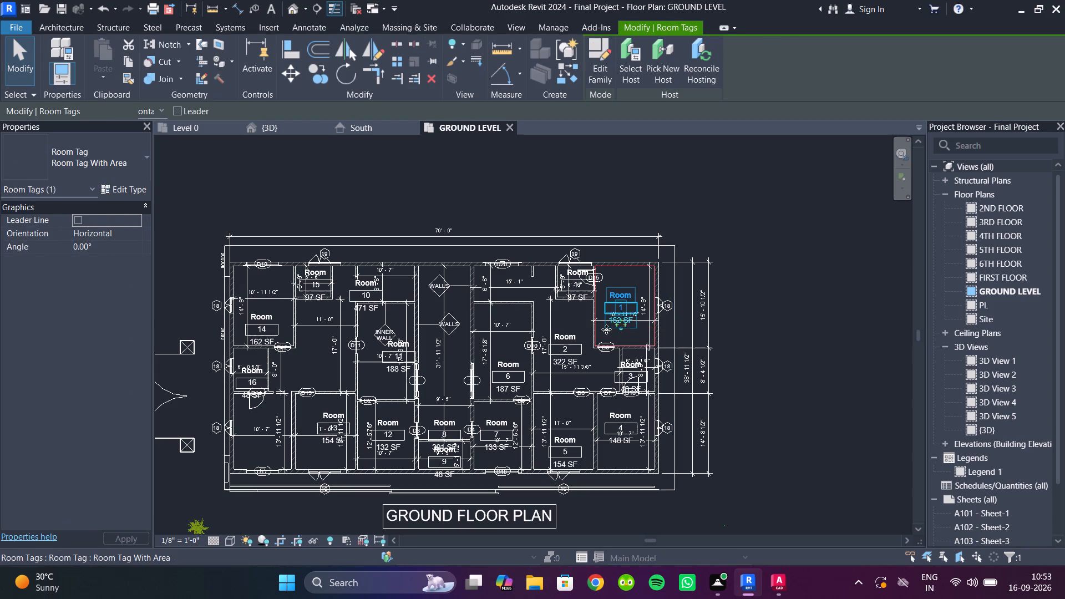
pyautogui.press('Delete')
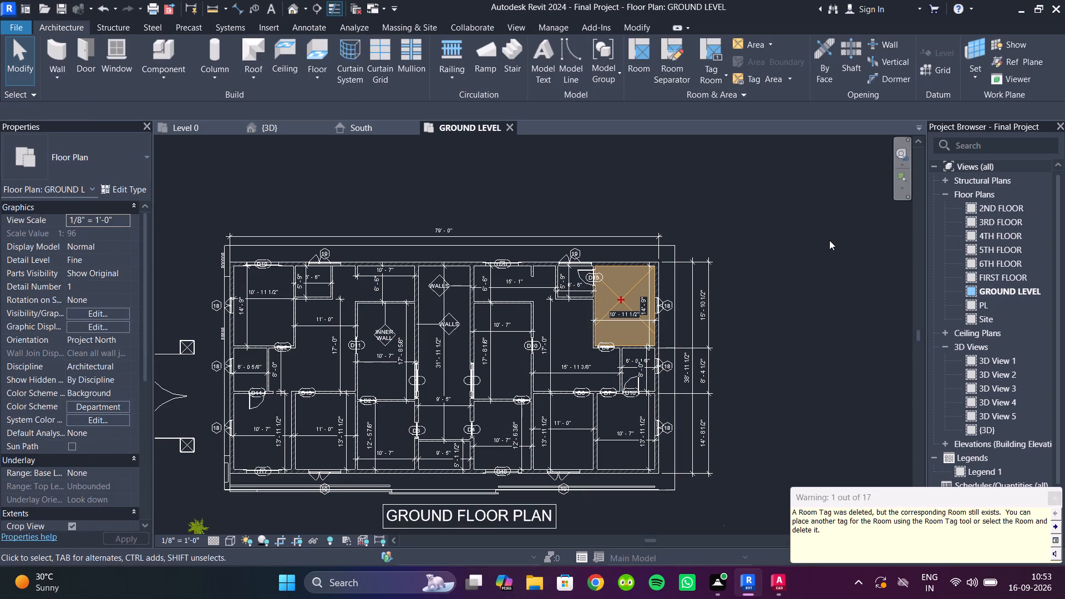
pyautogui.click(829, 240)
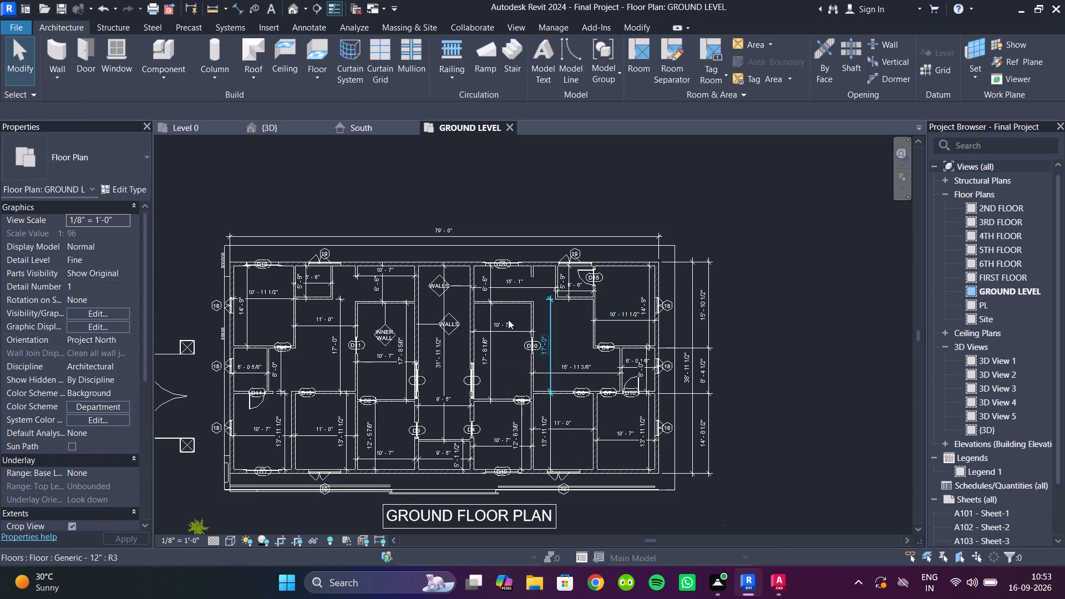
# Examine the Name and Department color schemes for Rooms and the parameters available for coloring.
pyautogui.scroll(-1, 538, 317)
pyautogui.moveTo(537, 317); pyautogui.dragTo(550, 296, button='middle')
pyautogui.scroll(2, 543, 308)
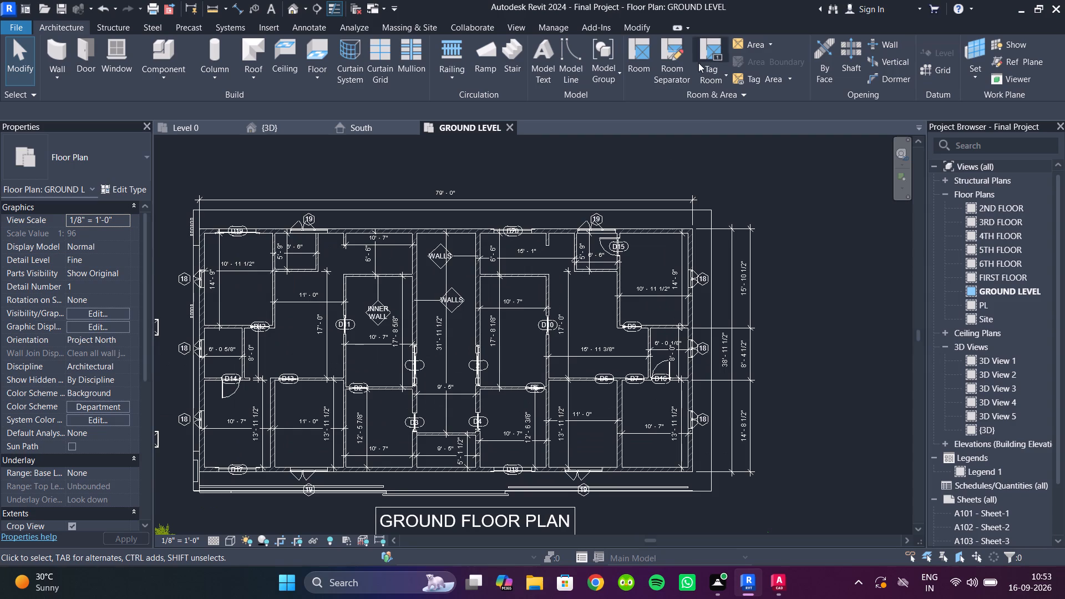
pyautogui.click(716, 97)
pyautogui.click(676, 110)
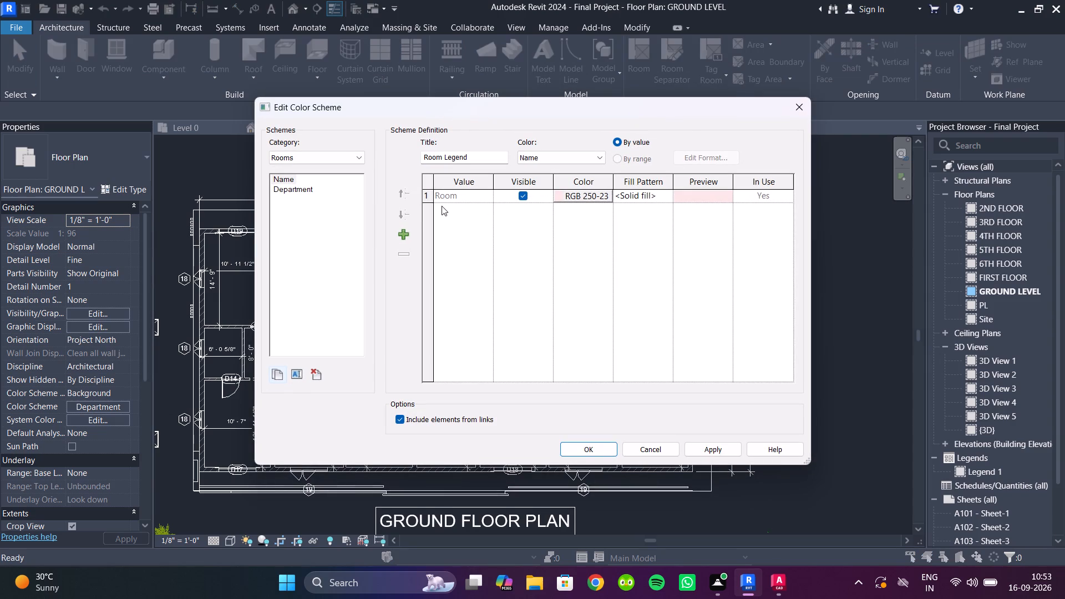
pyautogui.click(580, 155)
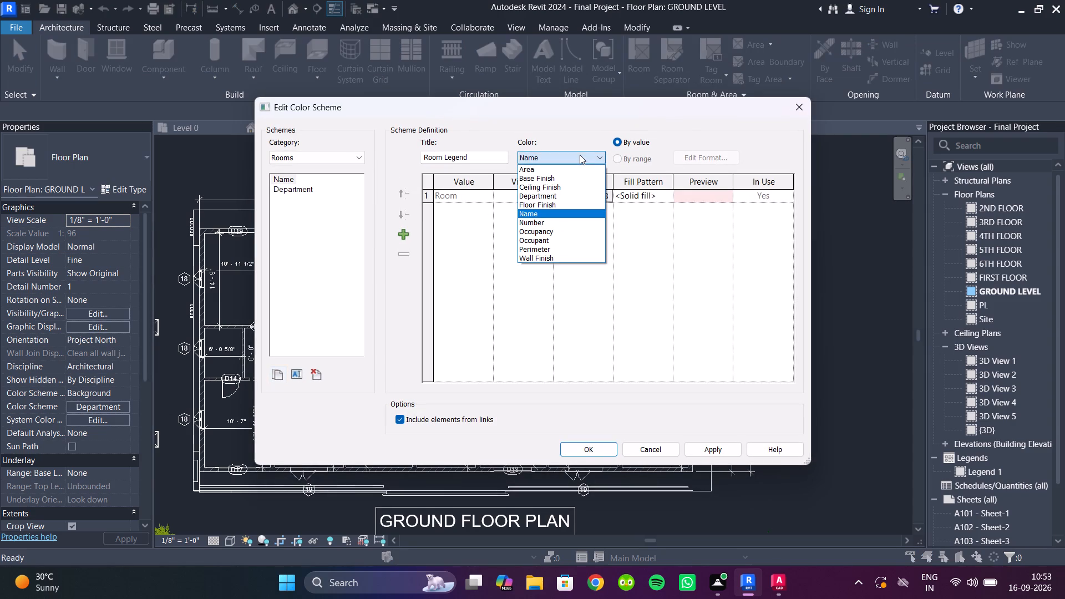
pyautogui.click(580, 155)
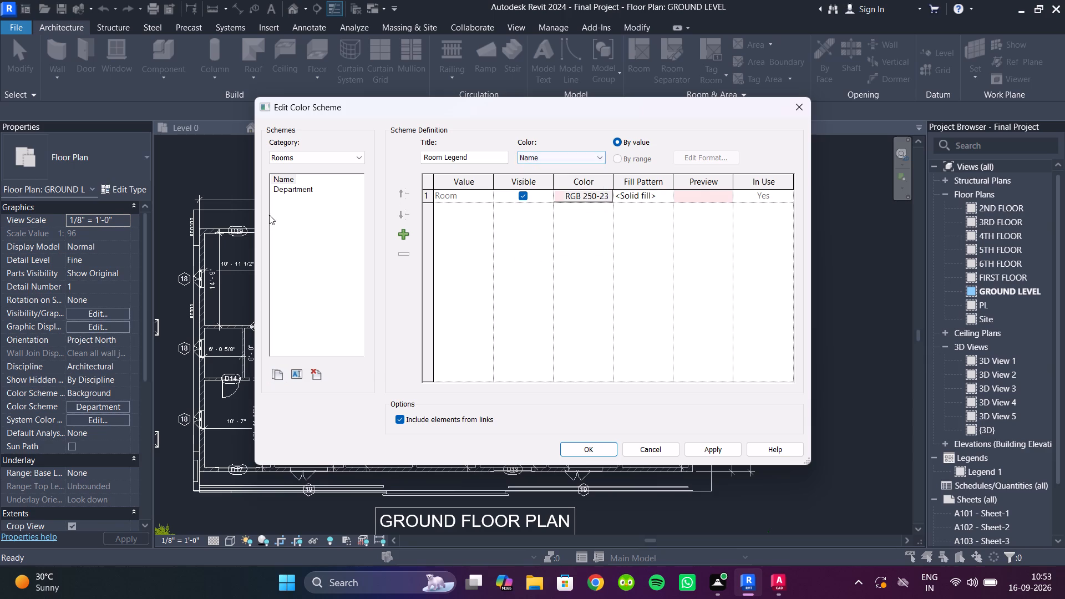
pyautogui.click(306, 192)
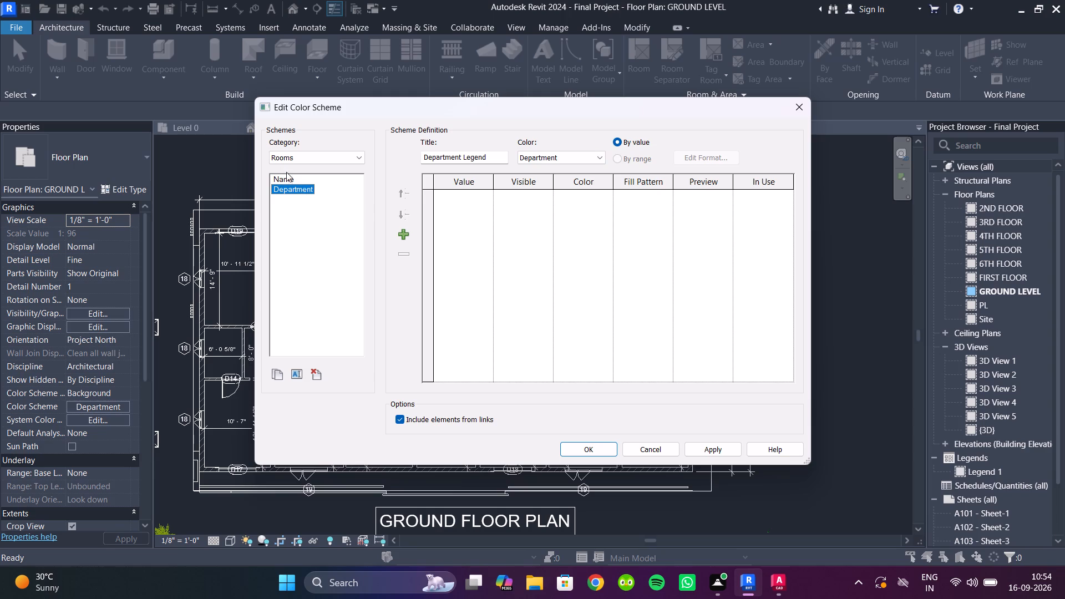
pyautogui.click(291, 178)
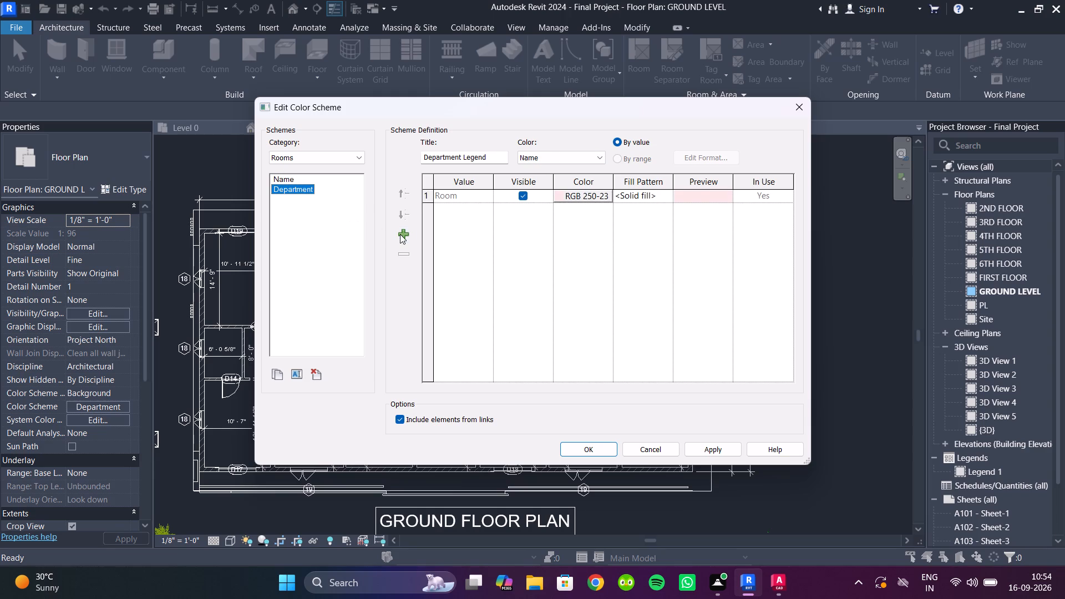
pyautogui.click(402, 235)
pyautogui.click(620, 252)
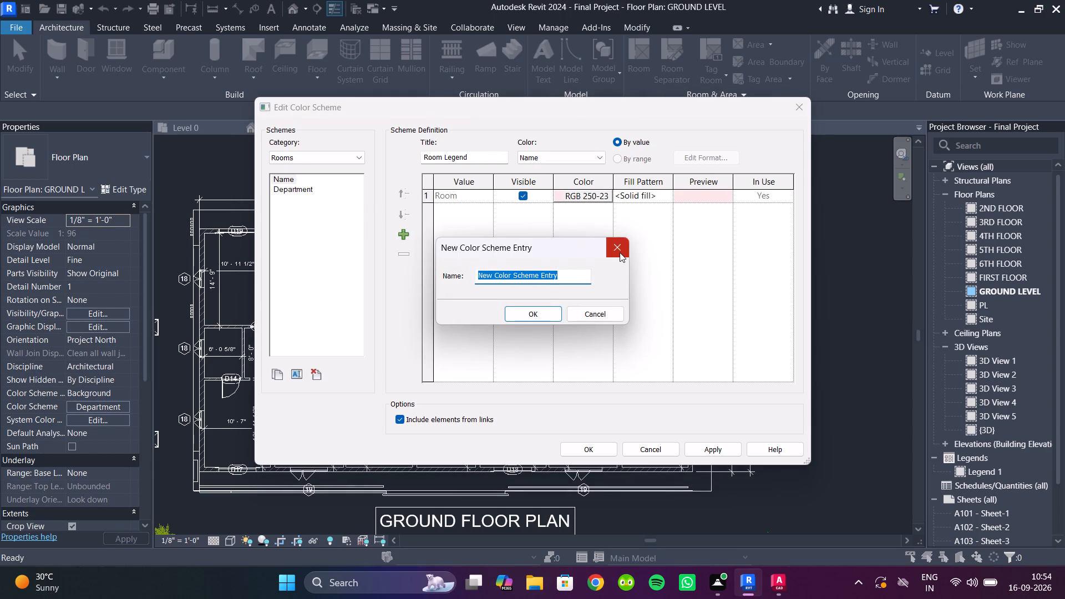
pyautogui.click(798, 115)
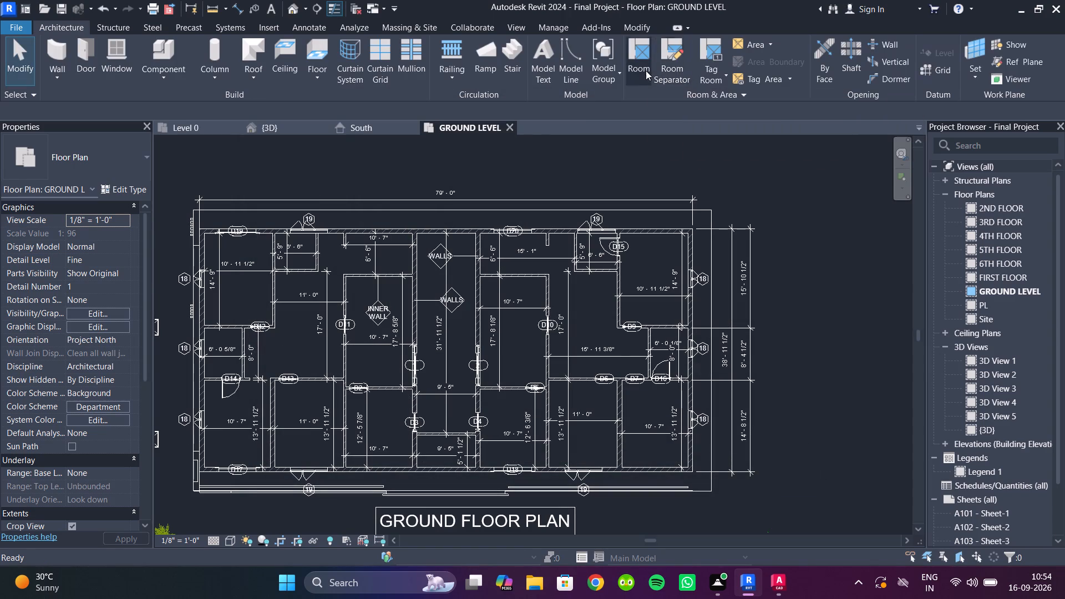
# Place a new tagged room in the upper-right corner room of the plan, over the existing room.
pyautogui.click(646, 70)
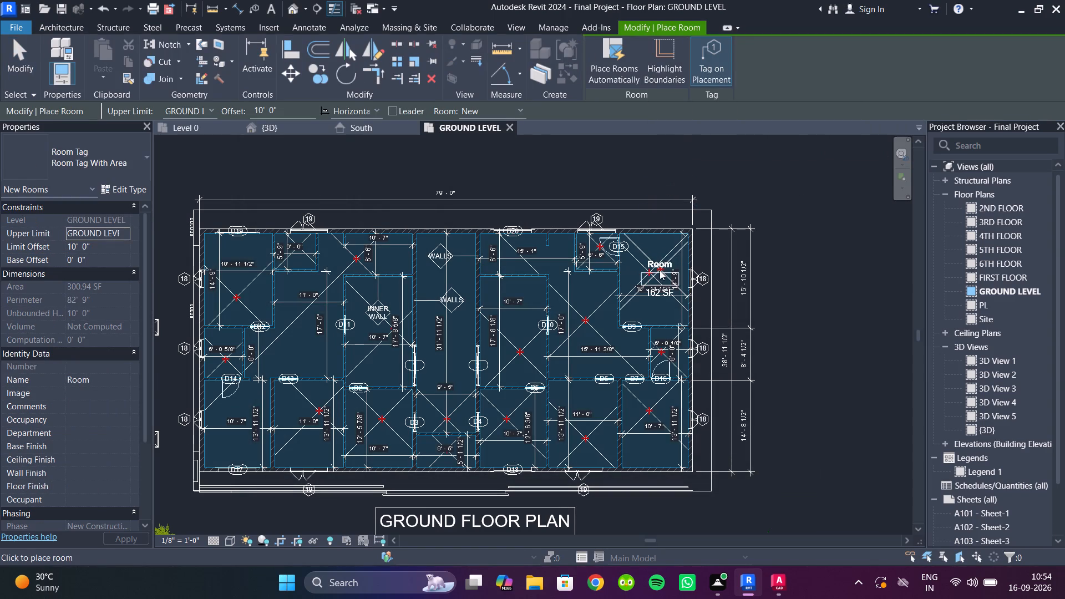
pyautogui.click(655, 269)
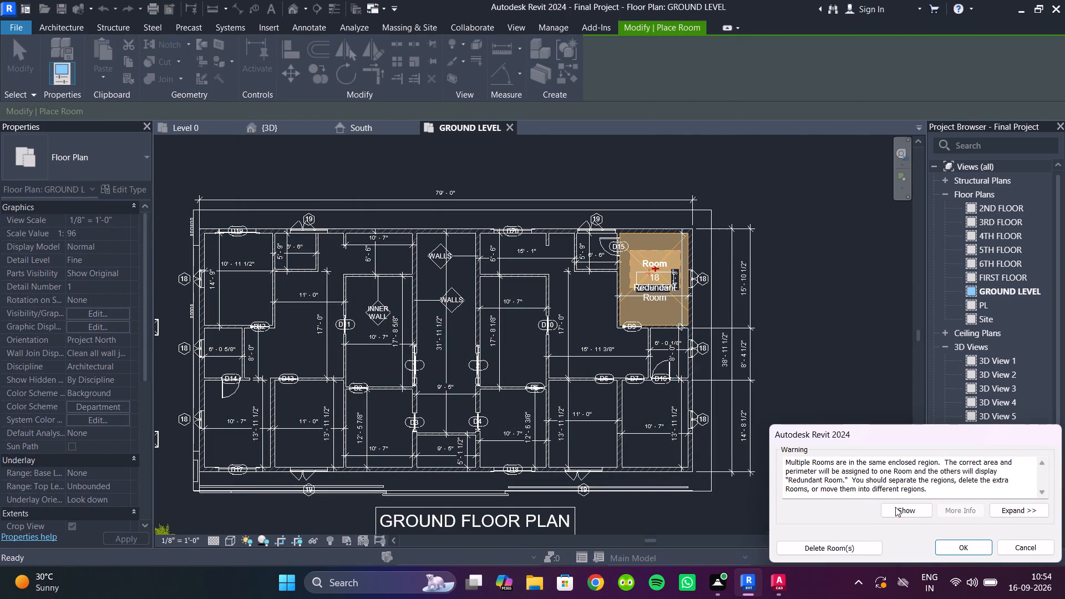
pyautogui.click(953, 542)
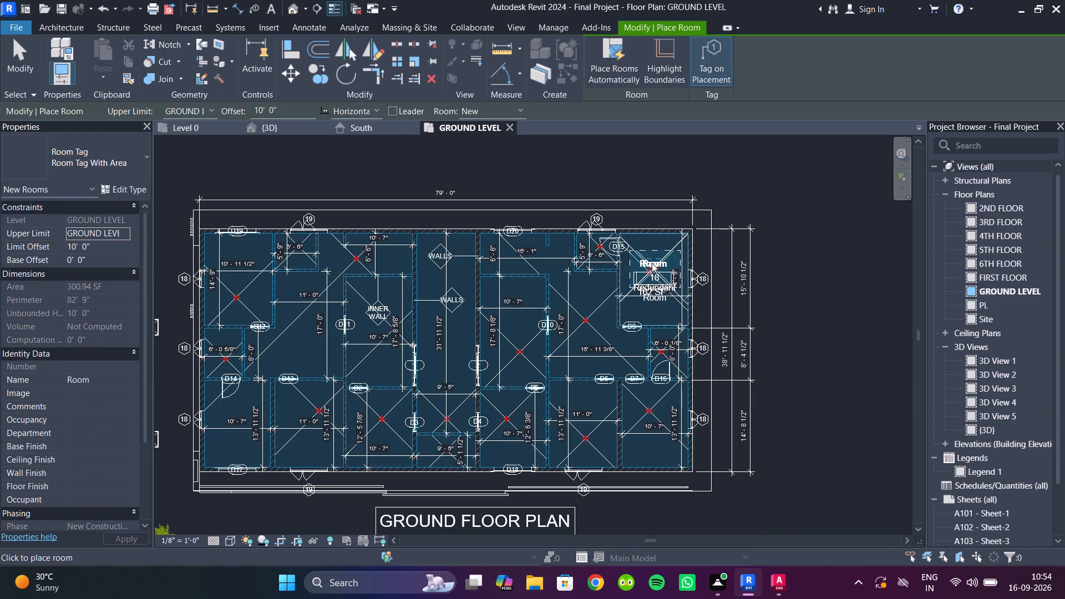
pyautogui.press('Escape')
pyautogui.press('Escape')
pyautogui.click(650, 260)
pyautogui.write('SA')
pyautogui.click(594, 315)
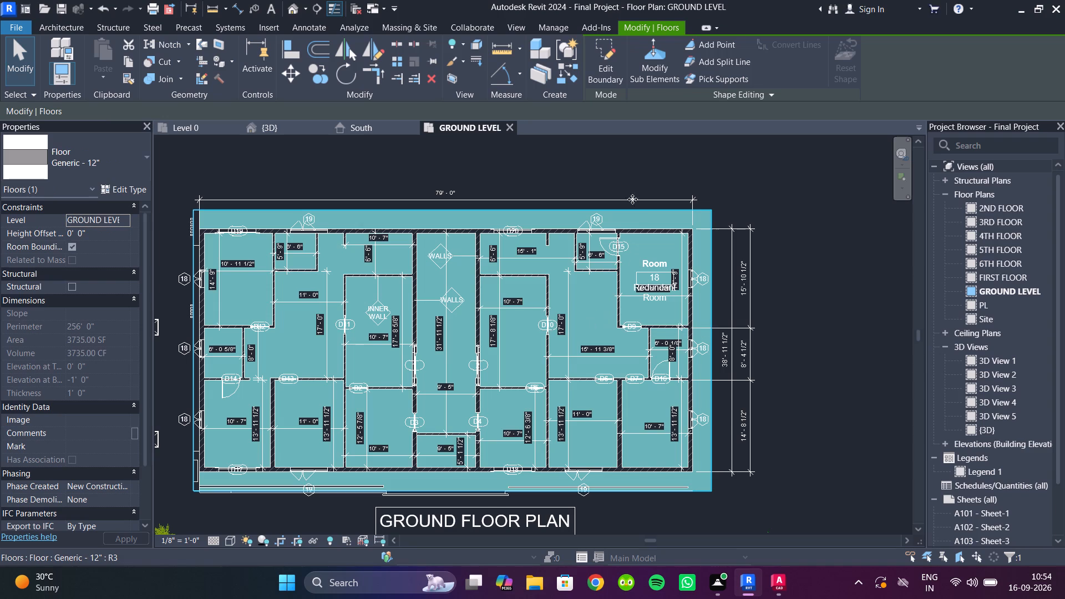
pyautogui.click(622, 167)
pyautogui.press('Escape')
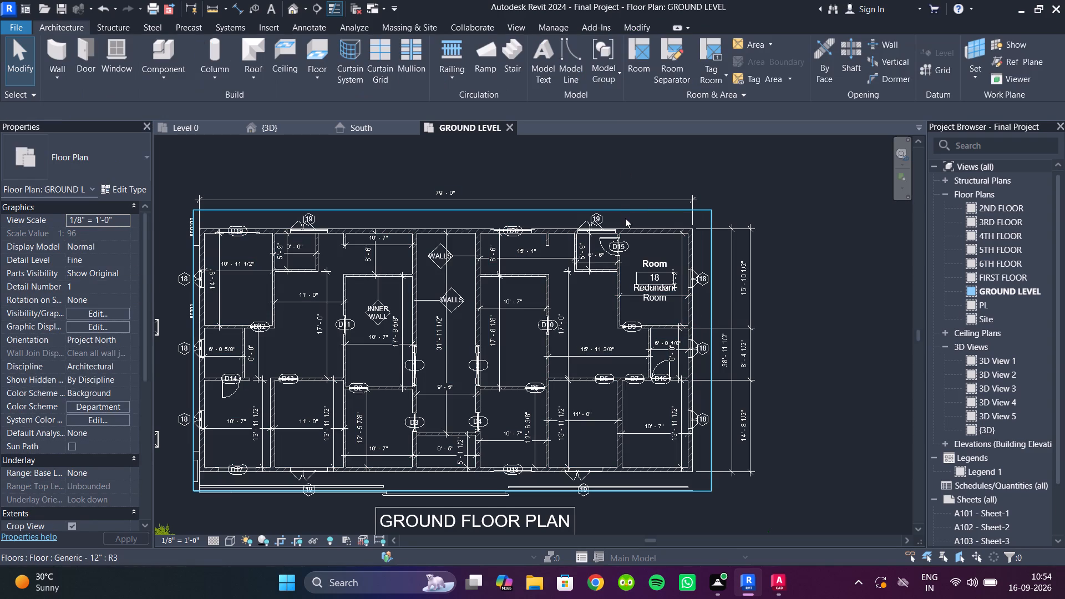
# Undo the edits on the GROUND LEVEL plan back to before any rooms, room tags or color scheme were added.
pyautogui.hotkey('ctrl', 'z')
pyautogui.hotkey('ctrl', 'z')
pyautogui.hotkey('ctrl', 'z')
pyautogui.hotkey('ctrl', 'z')
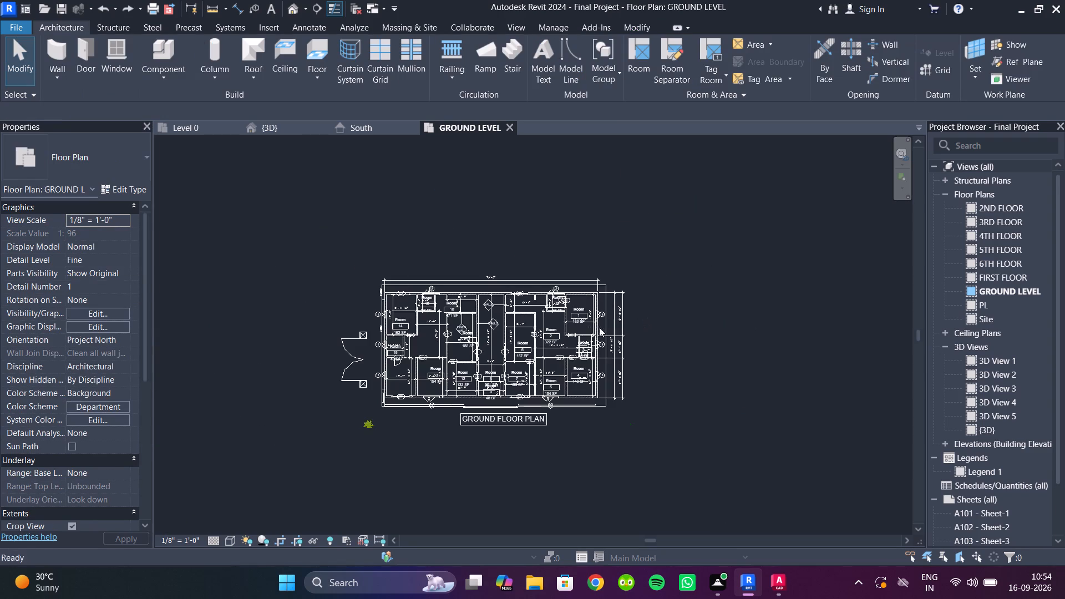
pyautogui.hotkey('ctrl', 'z')
pyautogui.hotkey('ctrl', 'z')
pyautogui.hotkey('ctrl', 'z')
pyautogui.hotkey('ctrl', 'z')
pyautogui.hotkey('ctrl', 'z')
pyautogui.hotkey('ctrl', 'z')
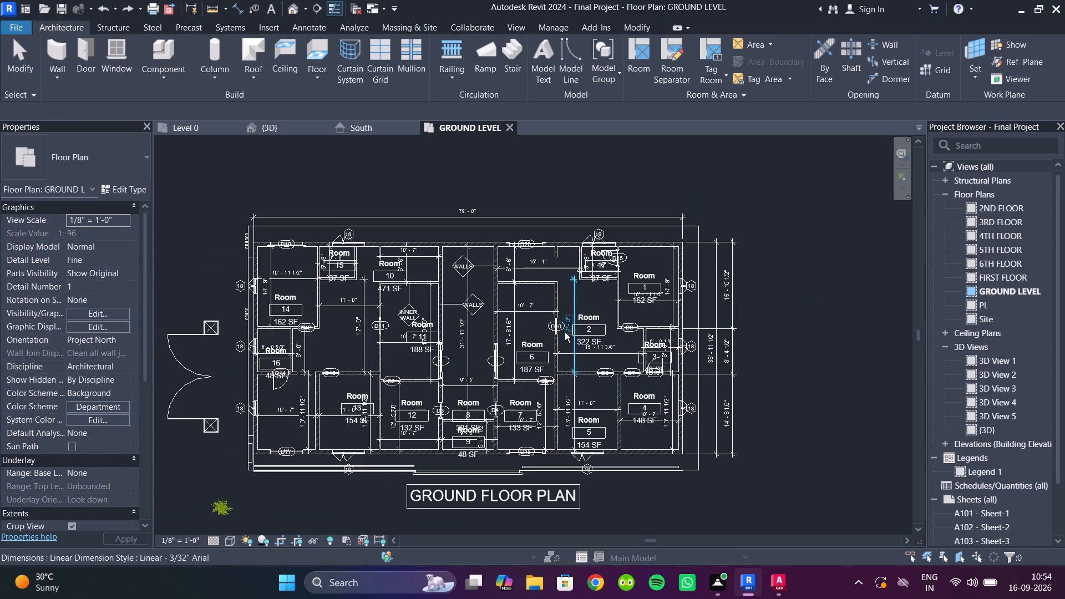
pyautogui.hotkey('ctrl', 'z')
pyautogui.hotkey('ctrl', 'z')
pyautogui.hotkey('ctrl', 'z')
pyautogui.hotkey('ctrl', 'z')
pyautogui.hotkey('ctrl', 'z')
pyautogui.hotkey('ctrl', 'z')
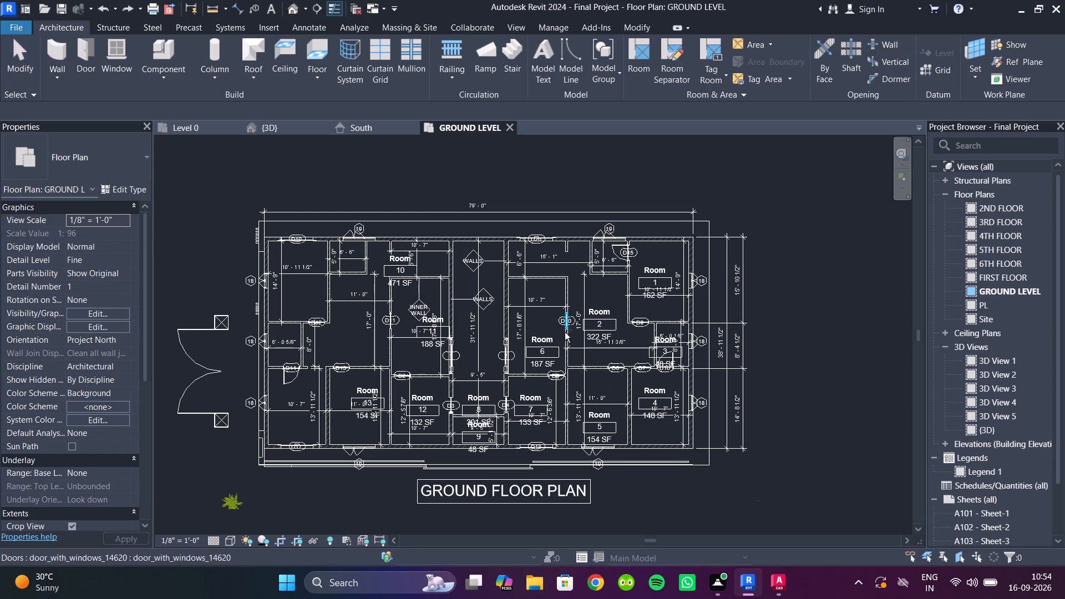
pyautogui.hotkey('ctrl', 'z')
pyautogui.hotkey('ctrl', 'z')
pyautogui.hotkey('ctrl', 'z')
pyautogui.hotkey('ctrl', 'z')
pyautogui.hotkey('ctrl', 'z')
pyautogui.hotkey('ctrl', 'z')
pyautogui.hotkey('ctrl', 'z')
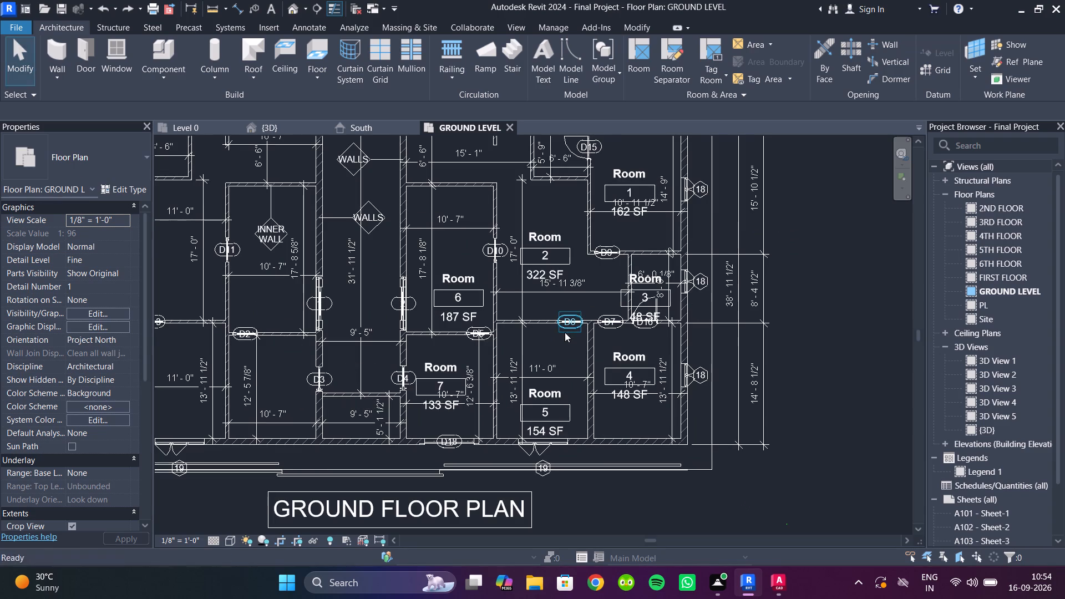
pyautogui.hotkey('ctrl', 'z')
pyautogui.hotkey('ctrl', 'z')
pyautogui.hotkey('ctrl', 'z')
pyautogui.hotkey('ctrl', 'z')
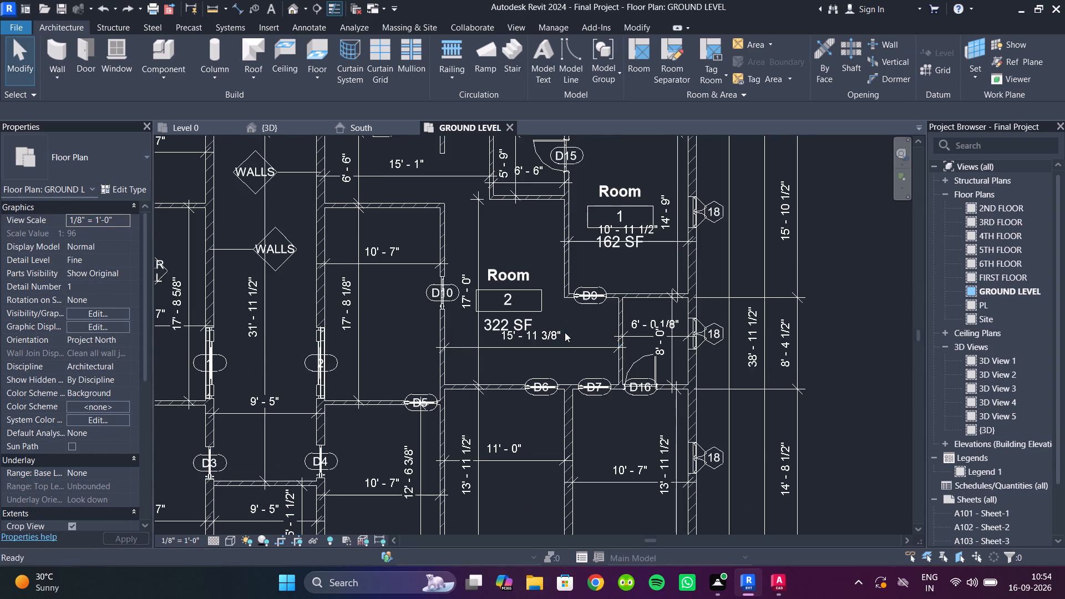
pyautogui.hotkey('ctrl', 'z')
pyautogui.hotkey('ctrl', 'z')
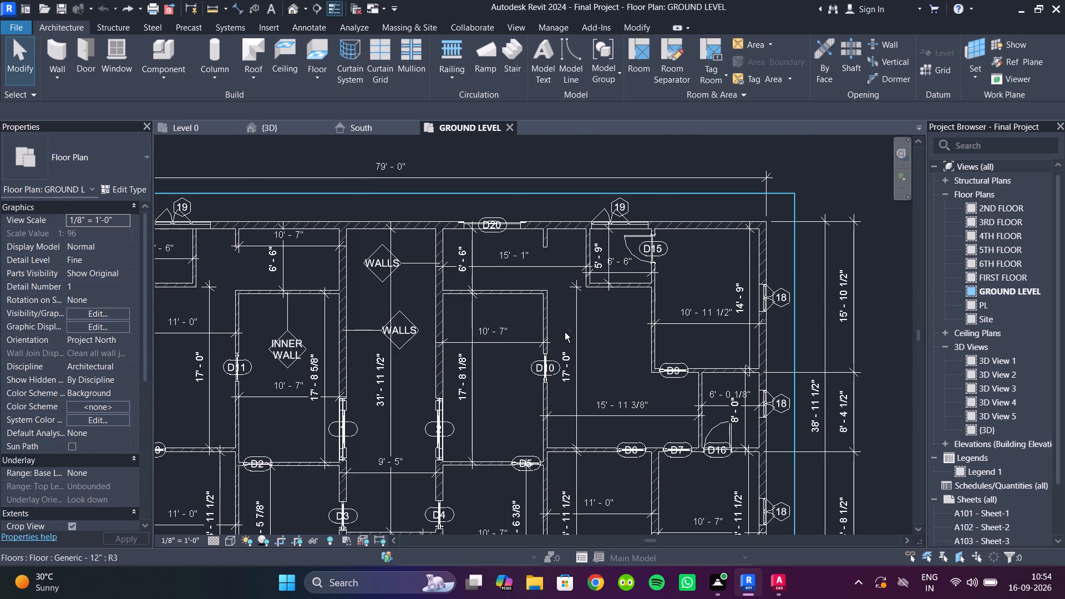
pyautogui.scroll(-2, 599, 326)
pyautogui.moveTo(597, 329); pyautogui.dragTo(577, 319, button='middle')
pyautogui.scroll(-3, 597, 317)
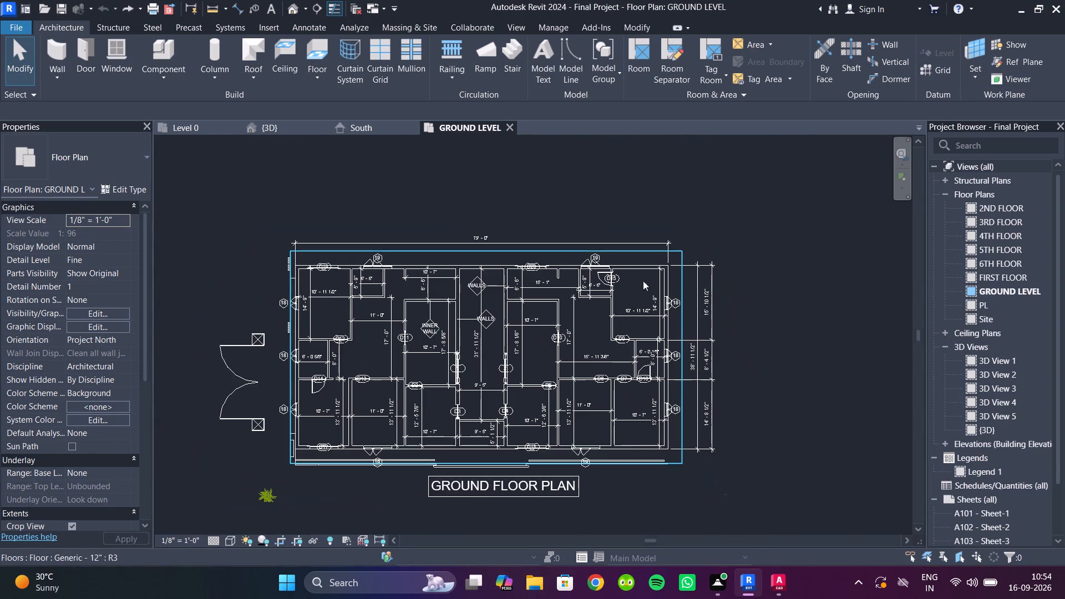
pyautogui.click(648, 198)
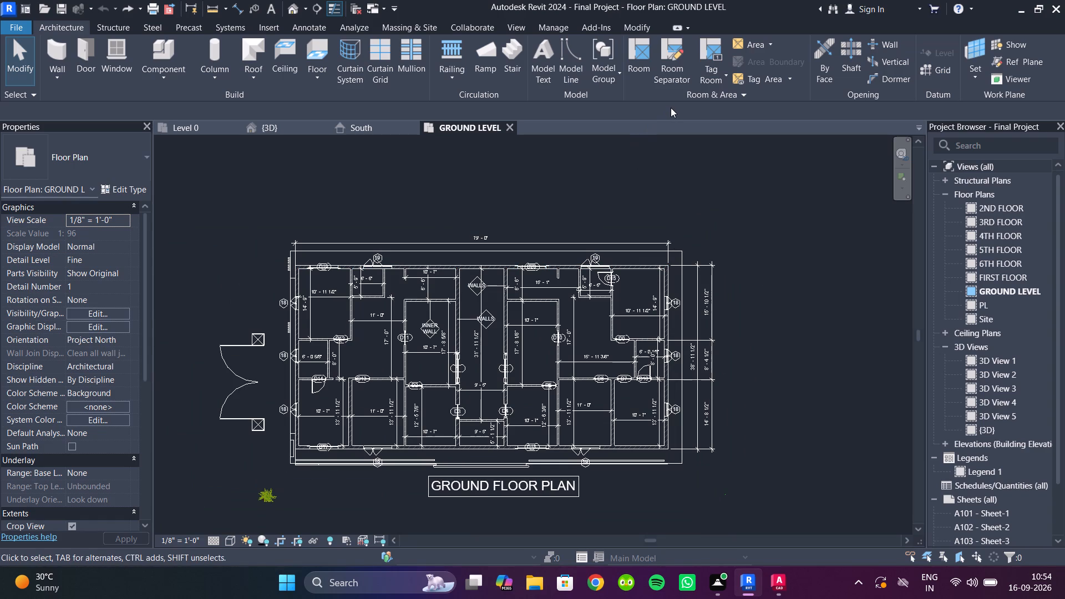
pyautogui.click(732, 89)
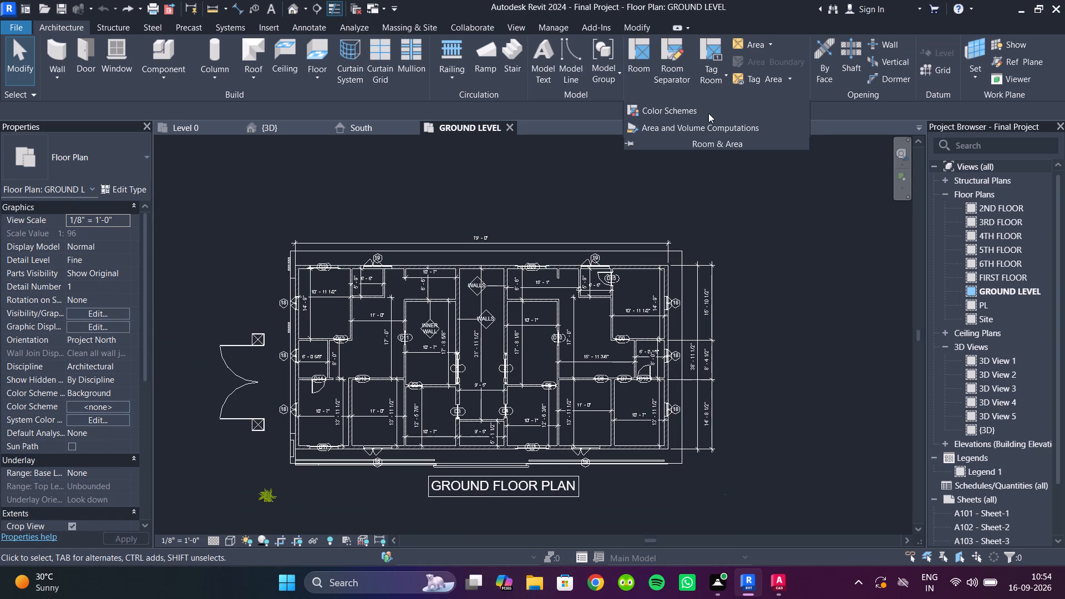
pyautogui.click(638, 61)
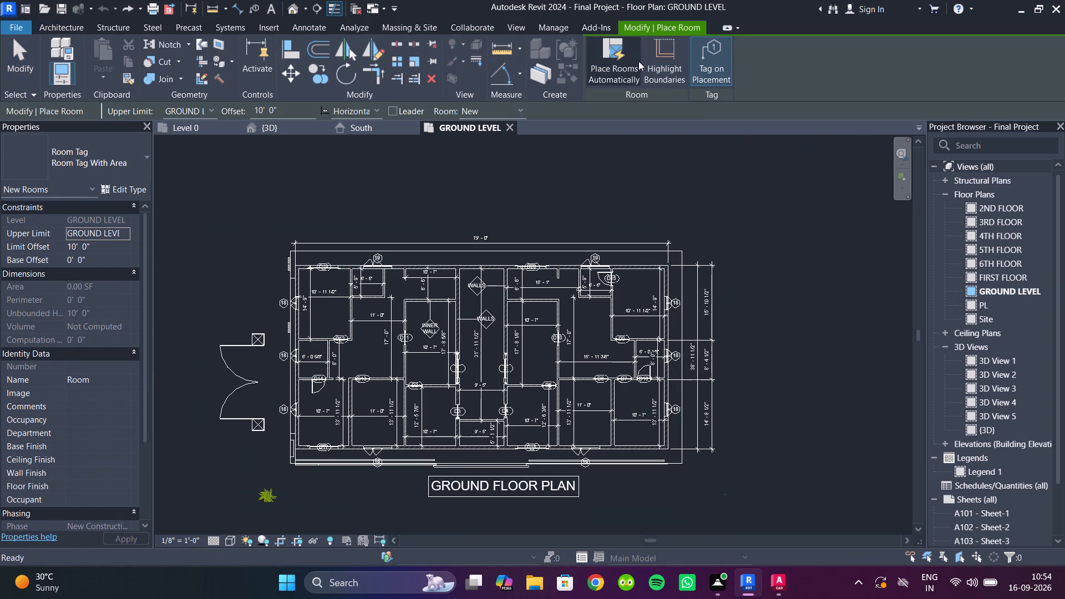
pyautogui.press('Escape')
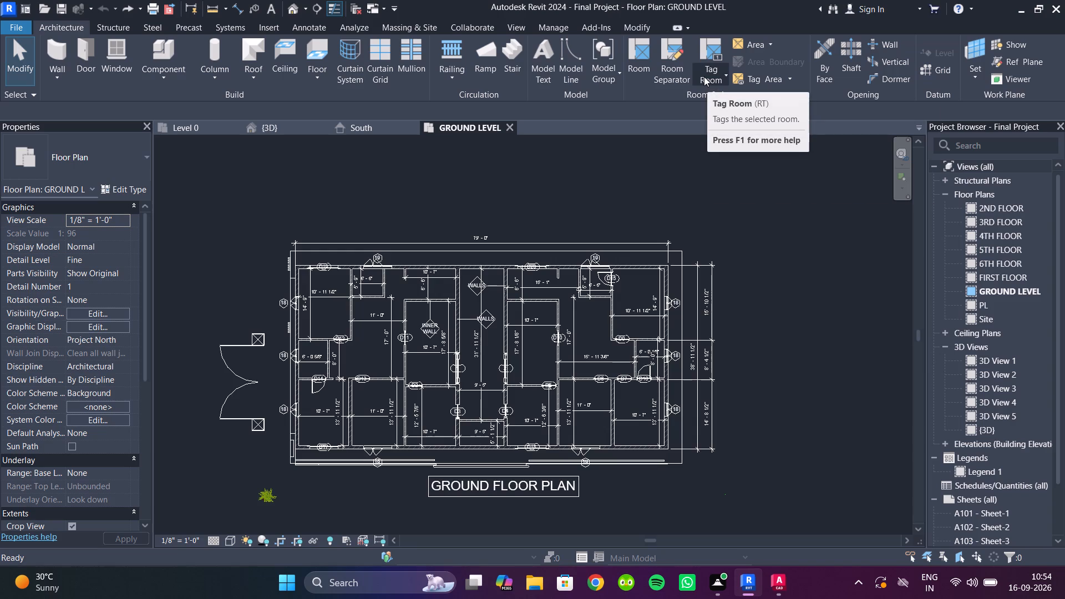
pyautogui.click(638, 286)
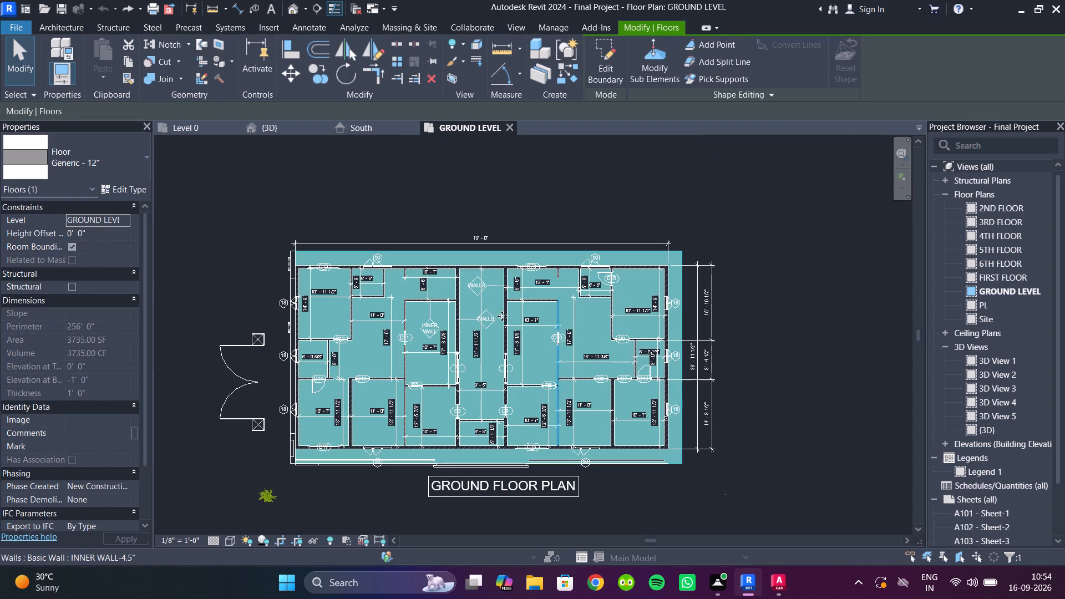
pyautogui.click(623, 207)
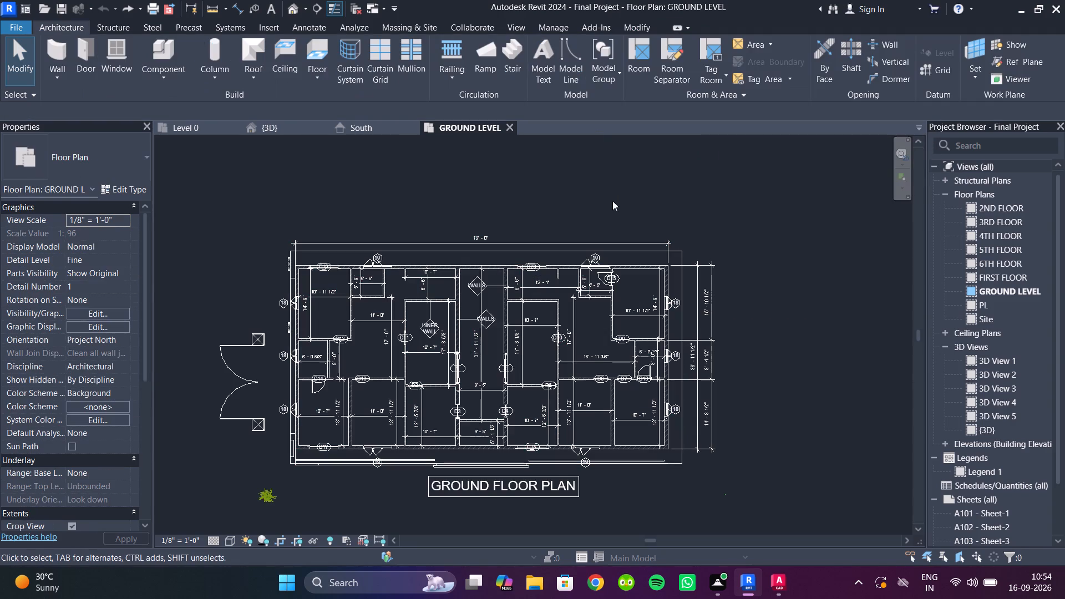
# Place tagged rooms in the eight spaces of the plan's right-hand unit and the two central corridor spaces, using Room Tag With Area.
pyautogui.click(635, 72)
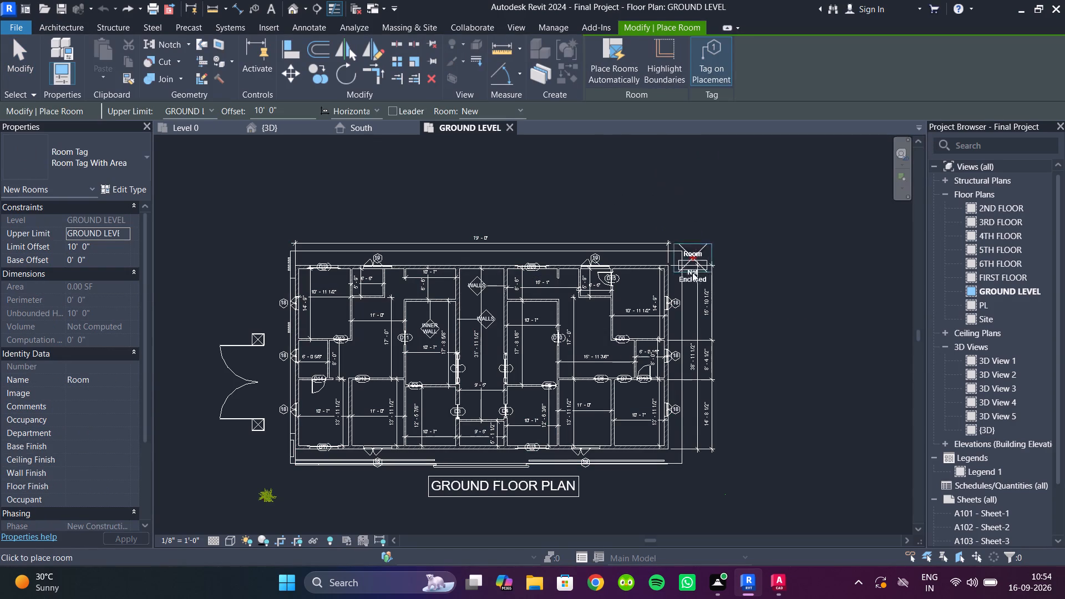
pyautogui.click(644, 291)
pyautogui.scroll(3, 628, 390)
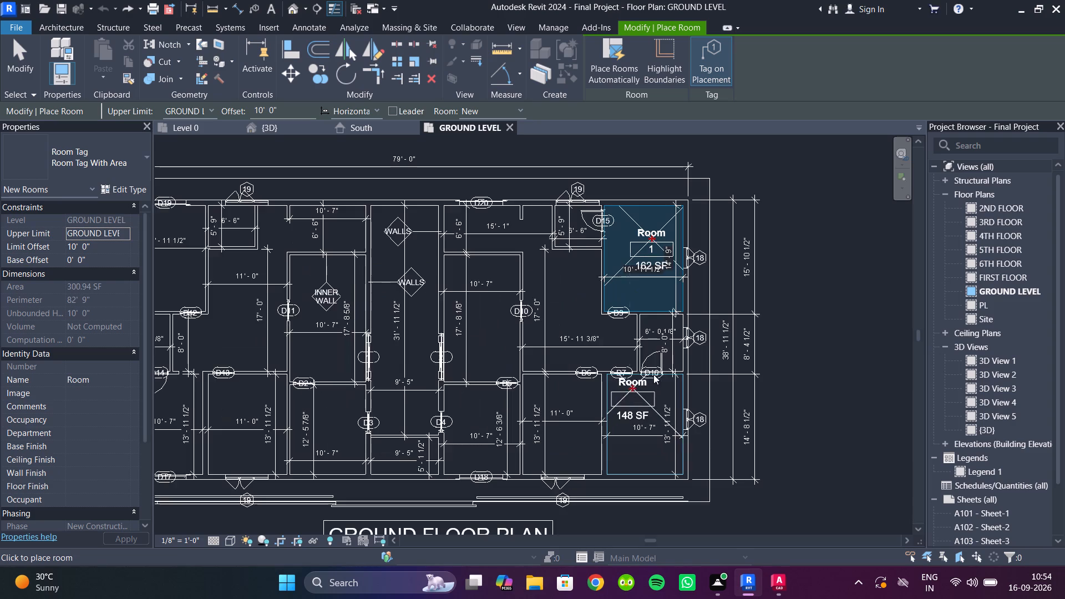
pyautogui.scroll(4, 662, 335)
pyautogui.click(658, 347)
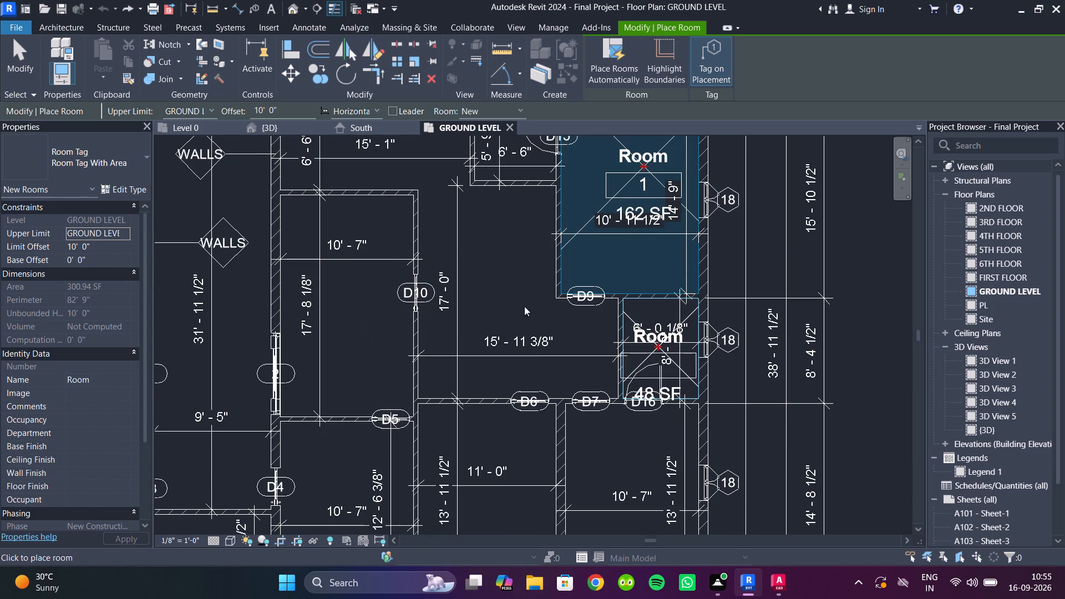
pyautogui.click(503, 290)
pyautogui.scroll(-2, 529, 327)
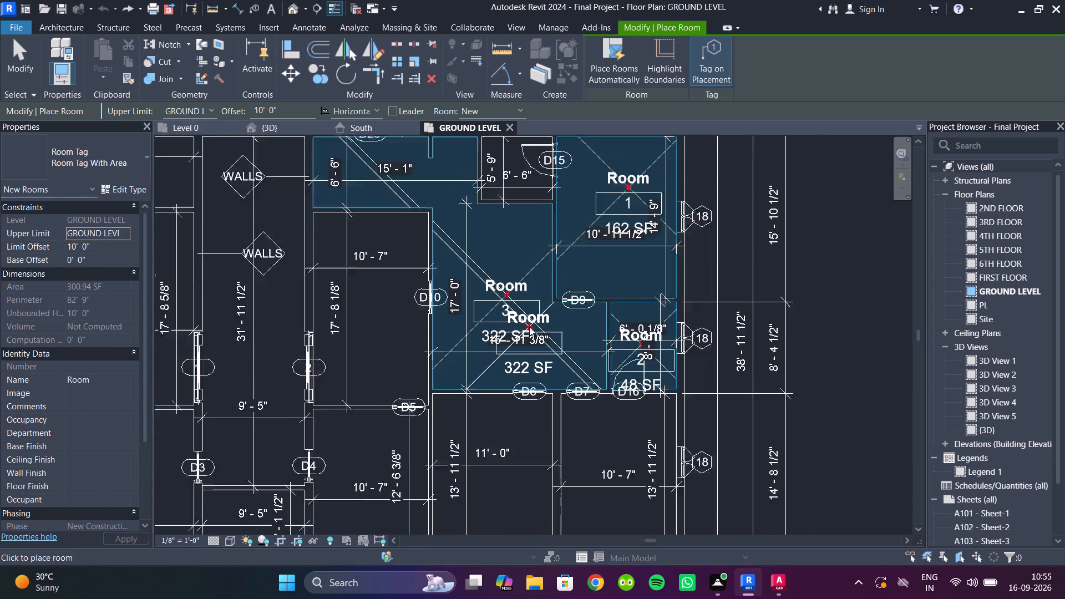
pyautogui.click(514, 186)
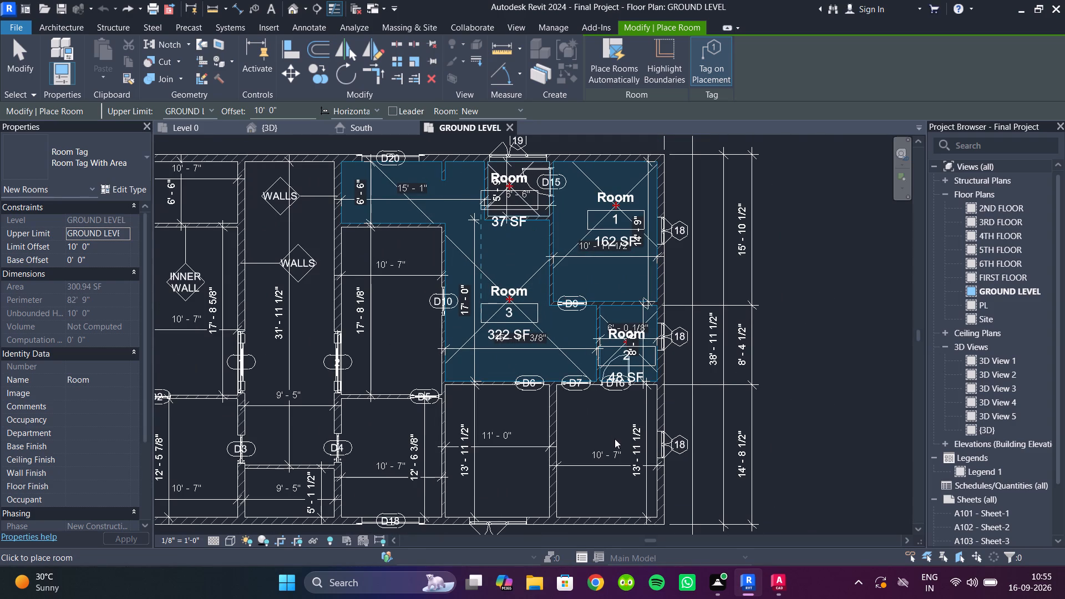
pyautogui.click(603, 435)
pyautogui.click(507, 429)
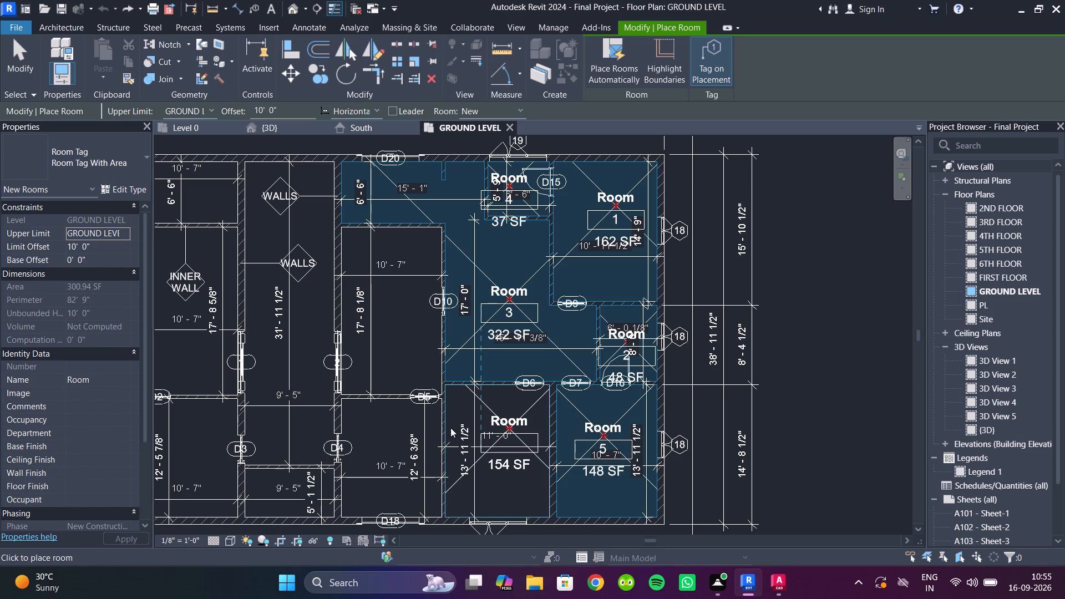
pyautogui.click(393, 440)
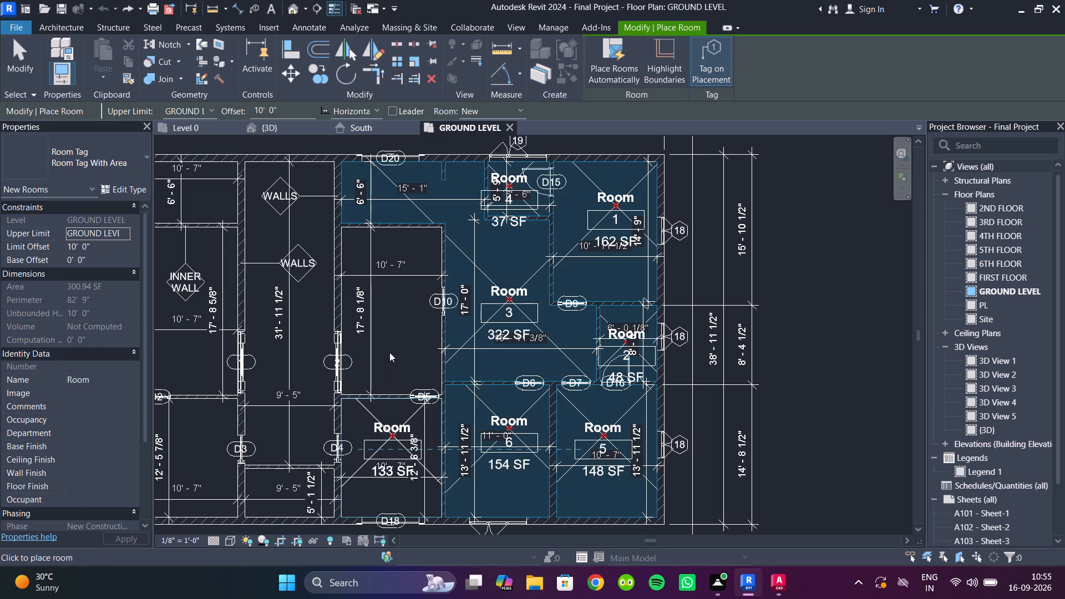
pyautogui.click(389, 352)
pyautogui.click(284, 316)
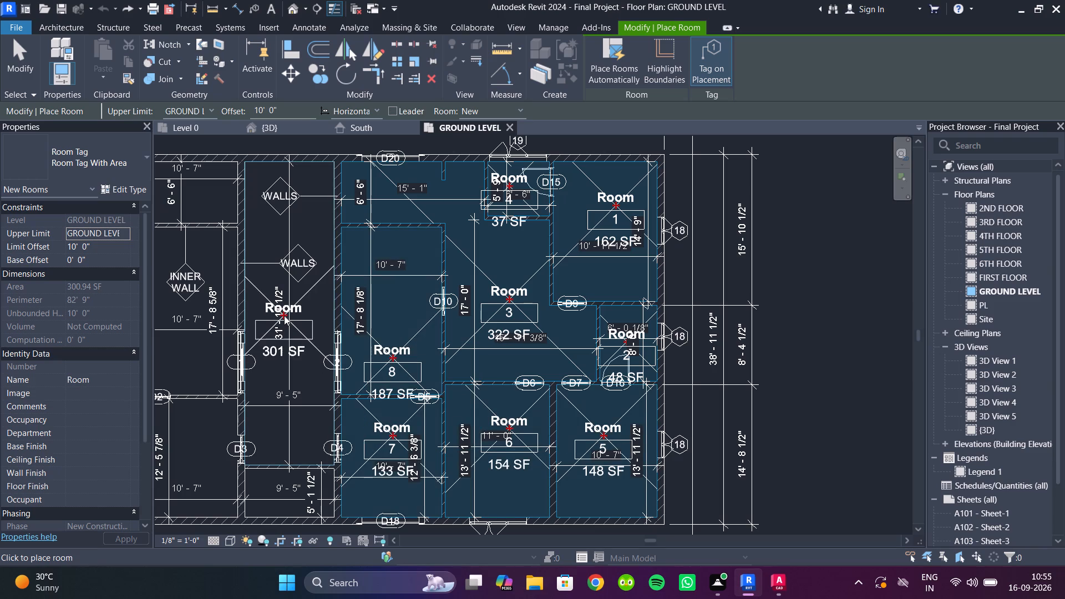
pyautogui.click(283, 477)
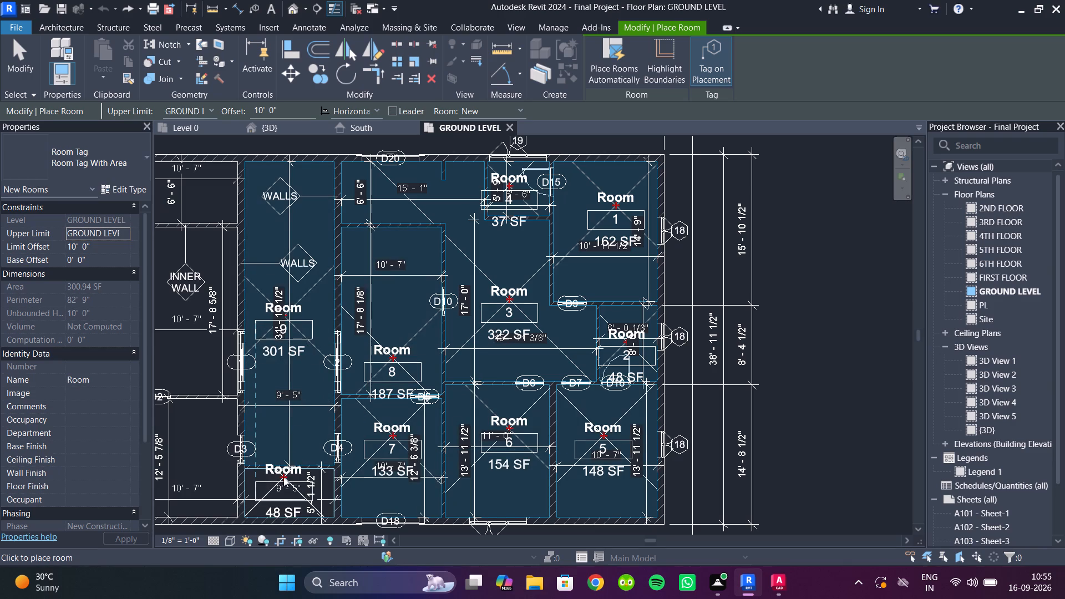
# Place tagged rooms in the seven remaining enclosed spaces of the plan's left-hand unit, using Room Tag With Area.
pyautogui.scroll(-2, 275, 366)
pyautogui.moveTo(275, 366); pyautogui.dragTo(518, 382, button='middle')
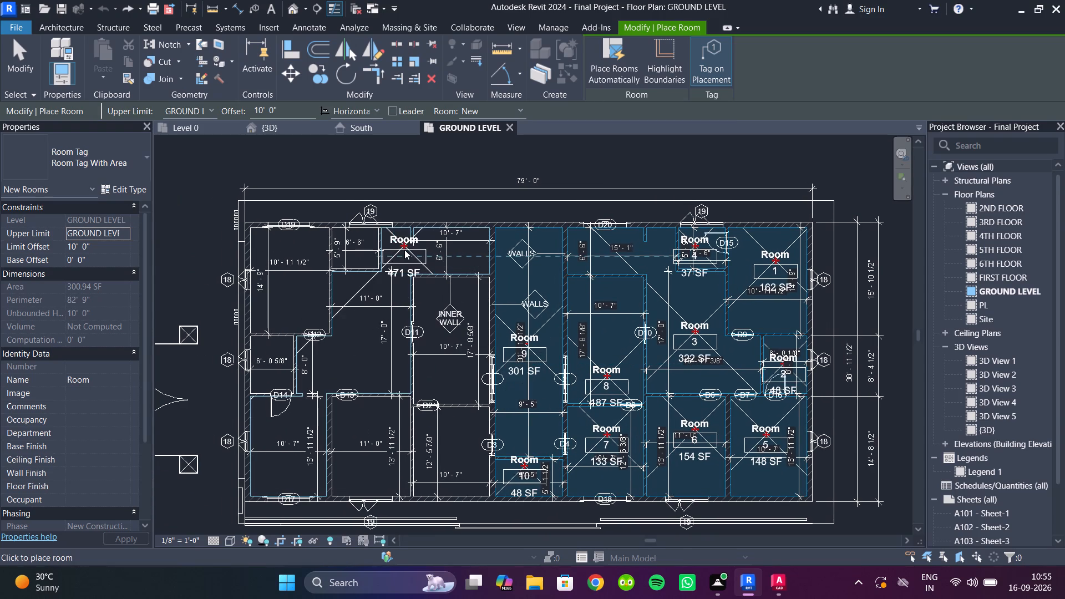
pyautogui.click(360, 329)
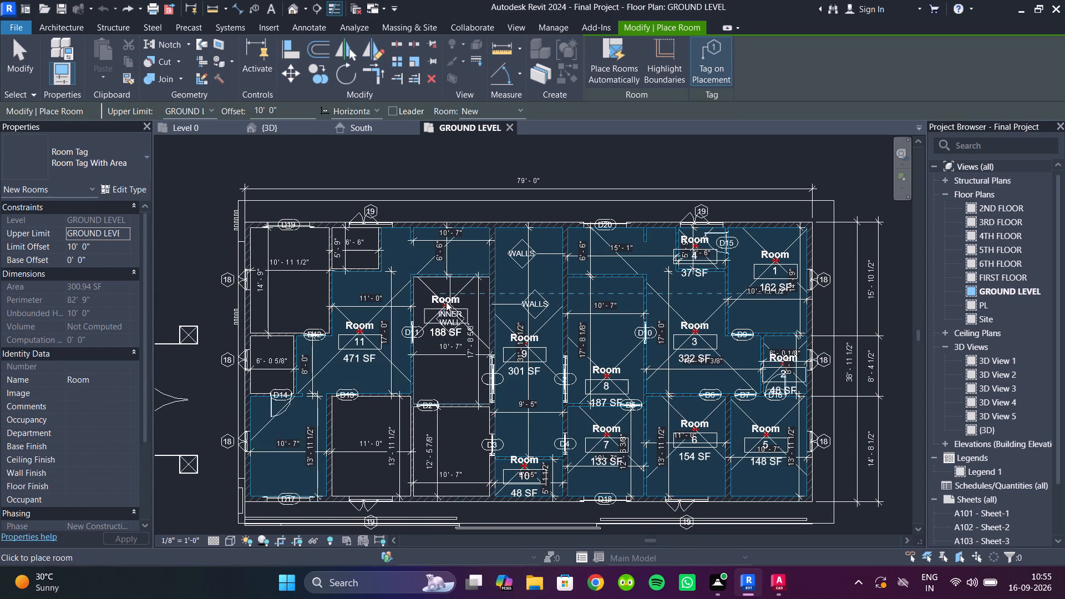
pyautogui.click(446, 302)
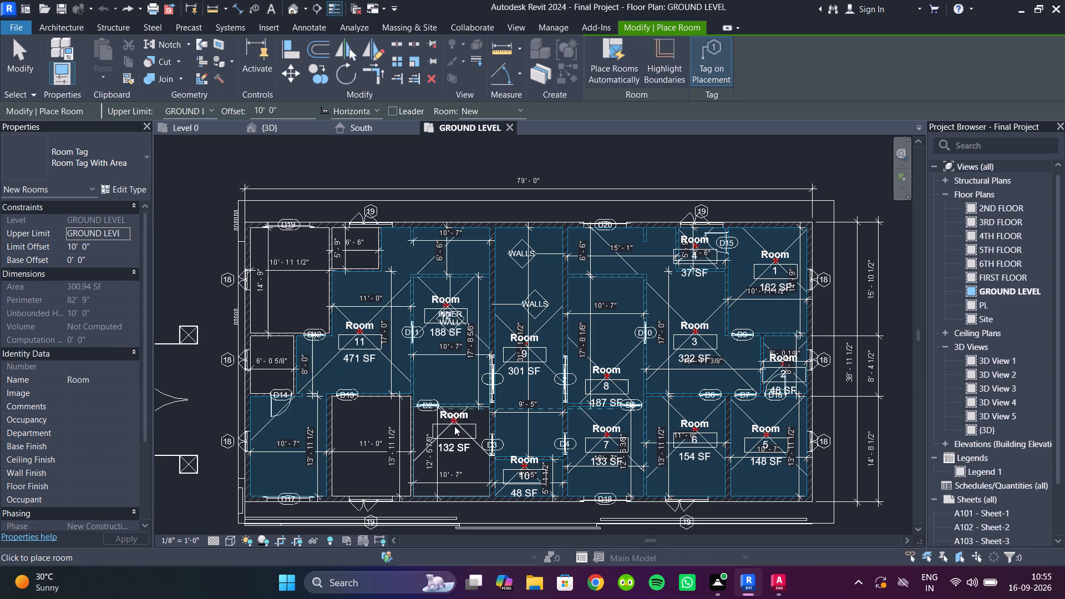
pyautogui.click(454, 426)
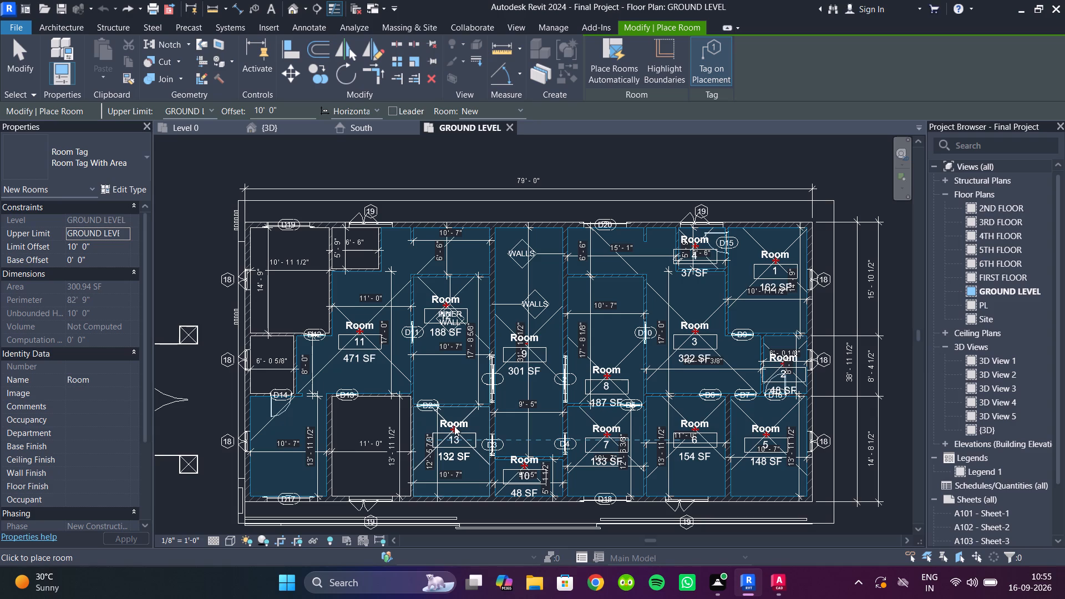
pyautogui.click(369, 427)
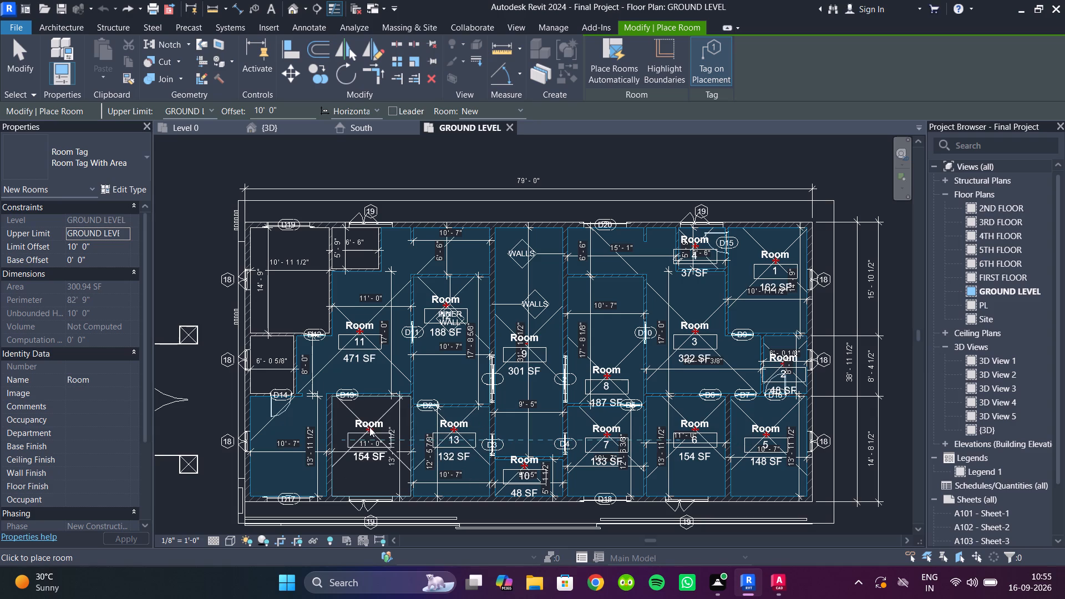
pyautogui.click(357, 249)
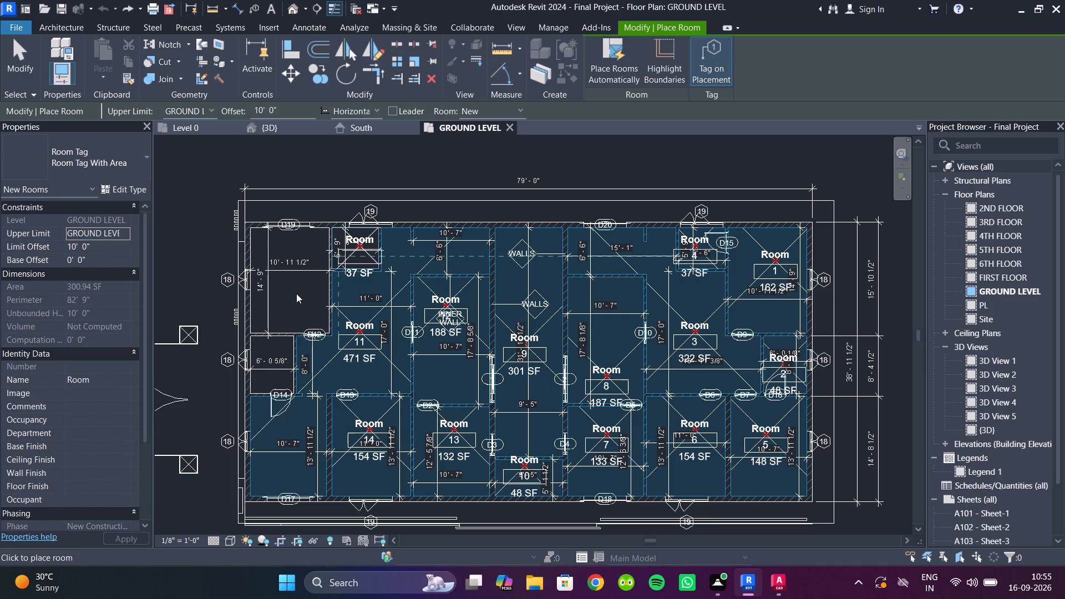
pyautogui.click(296, 293)
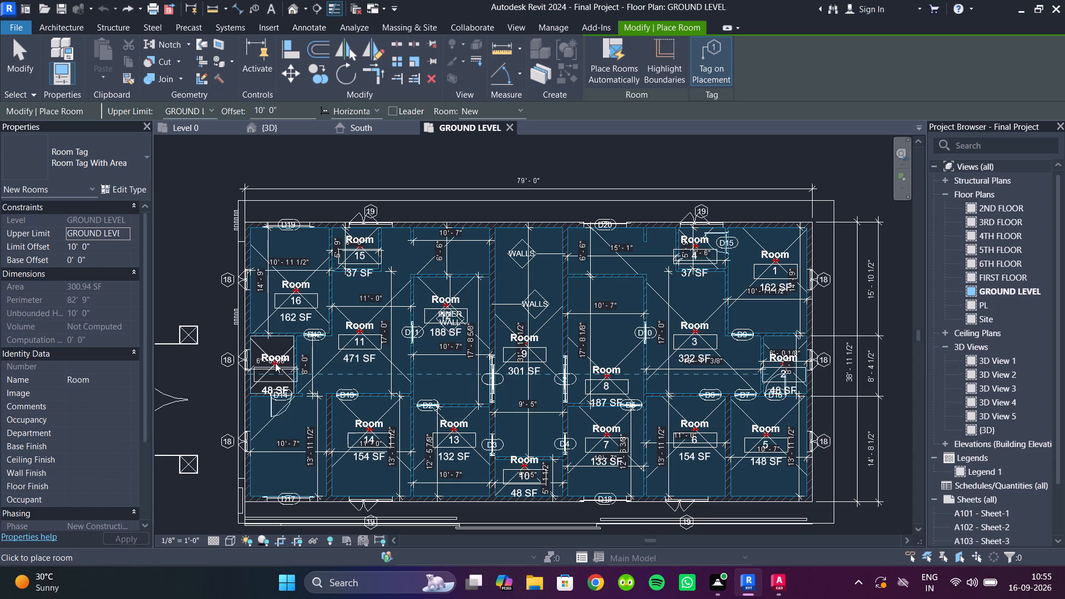
pyautogui.click(275, 363)
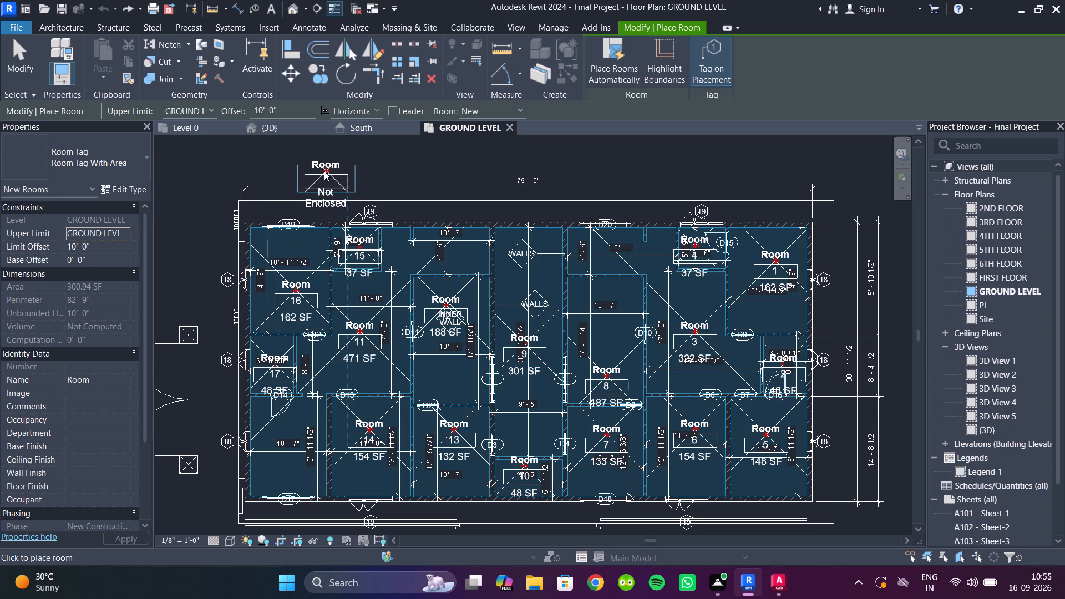
pyautogui.press('Escape')
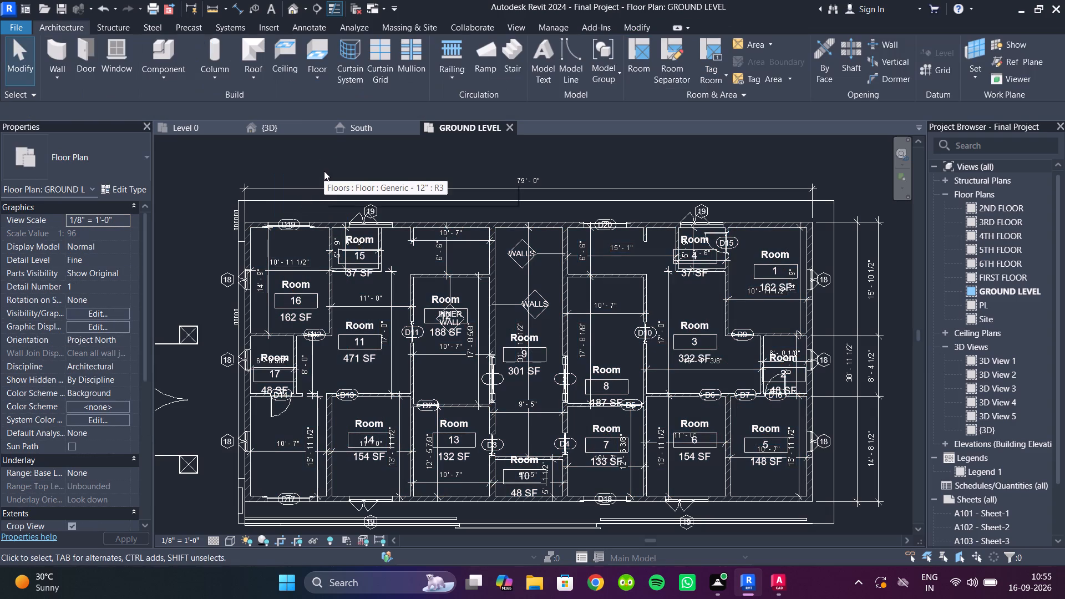
# Select all instances of the Room Tag With Area and accept the Name color scheme for the Rooms category.
pyautogui.click(779, 251)
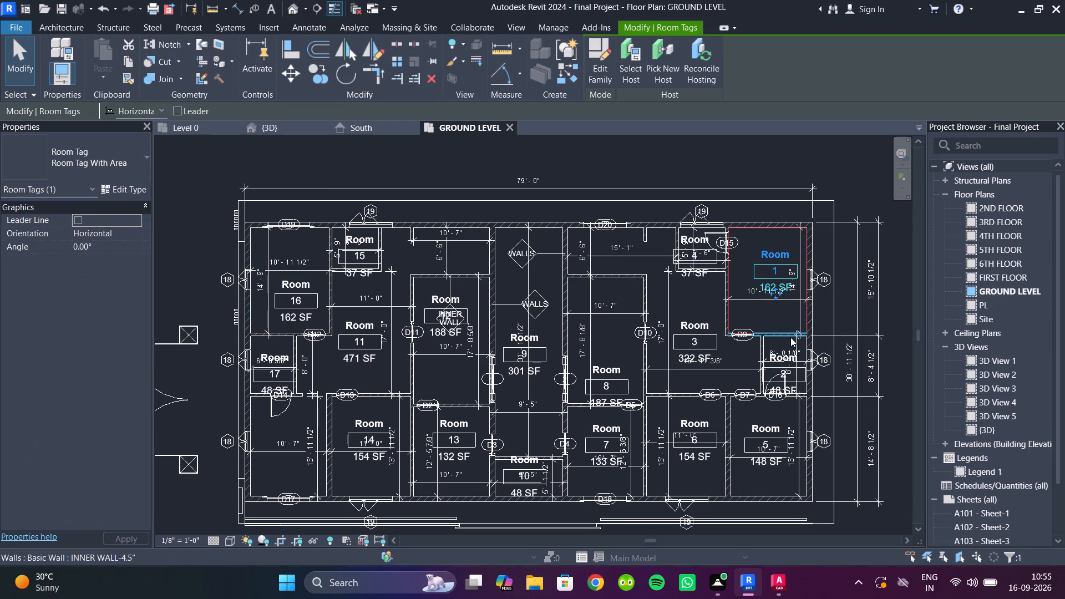
pyautogui.write('SA')
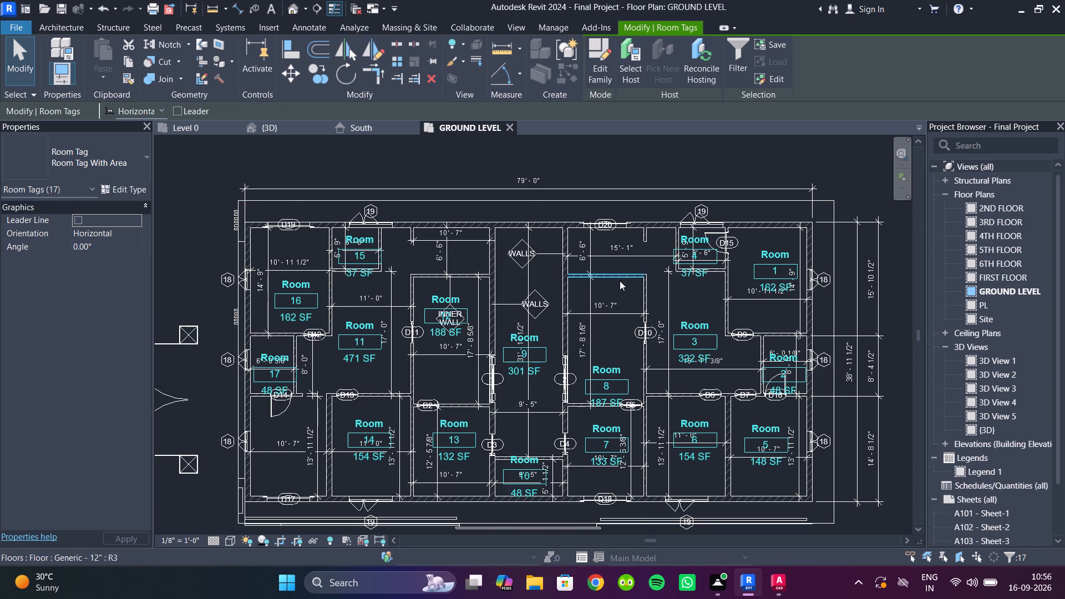
pyautogui.scroll(-1, 594, 280)
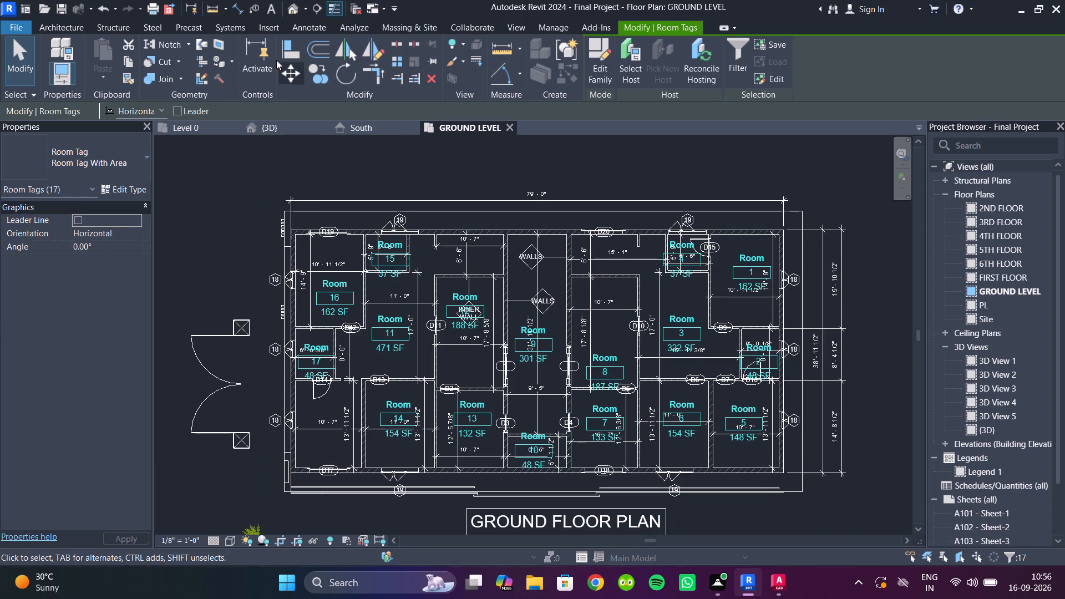
pyautogui.click(74, 27)
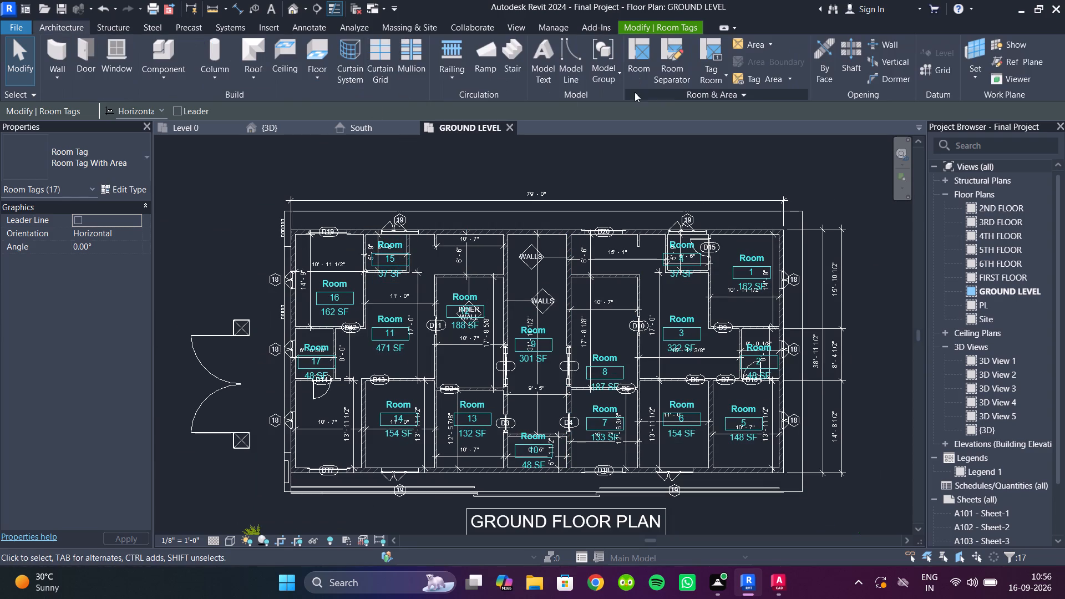
pyautogui.click(706, 95)
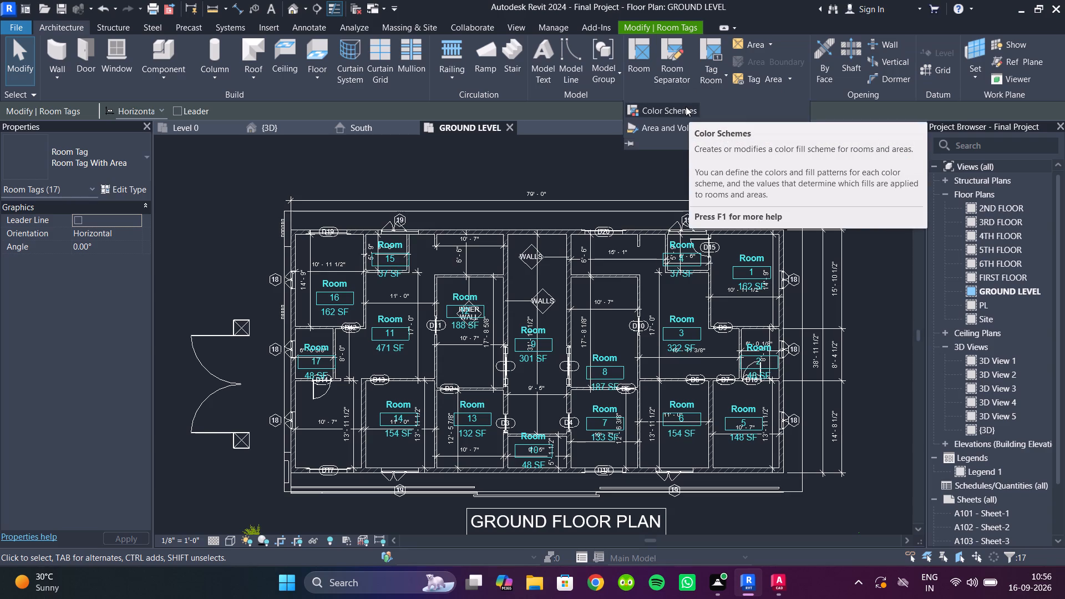
pyautogui.click(686, 106)
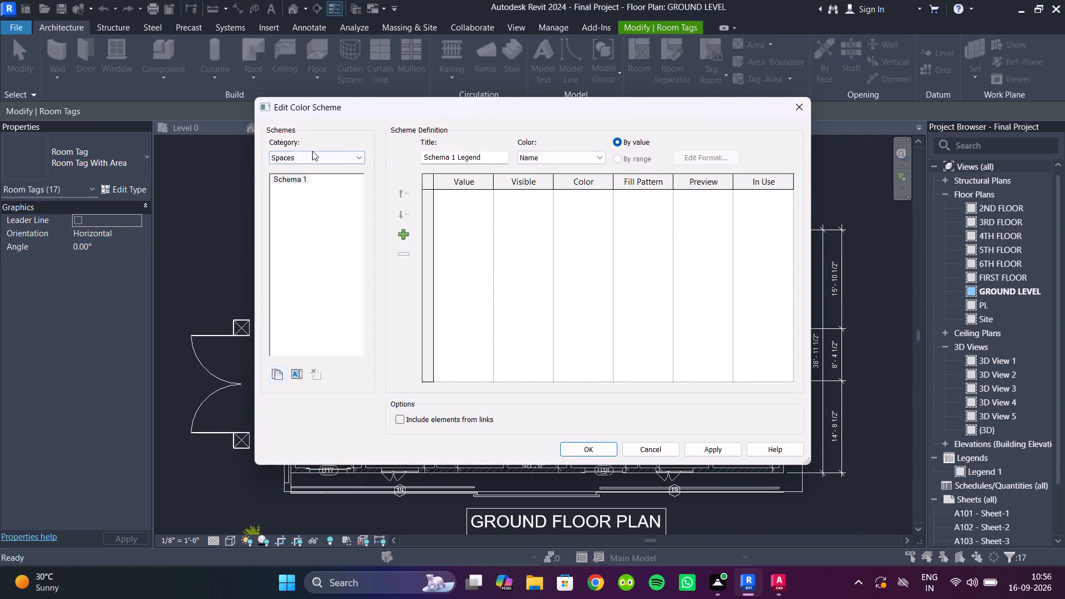
pyautogui.click(311, 156)
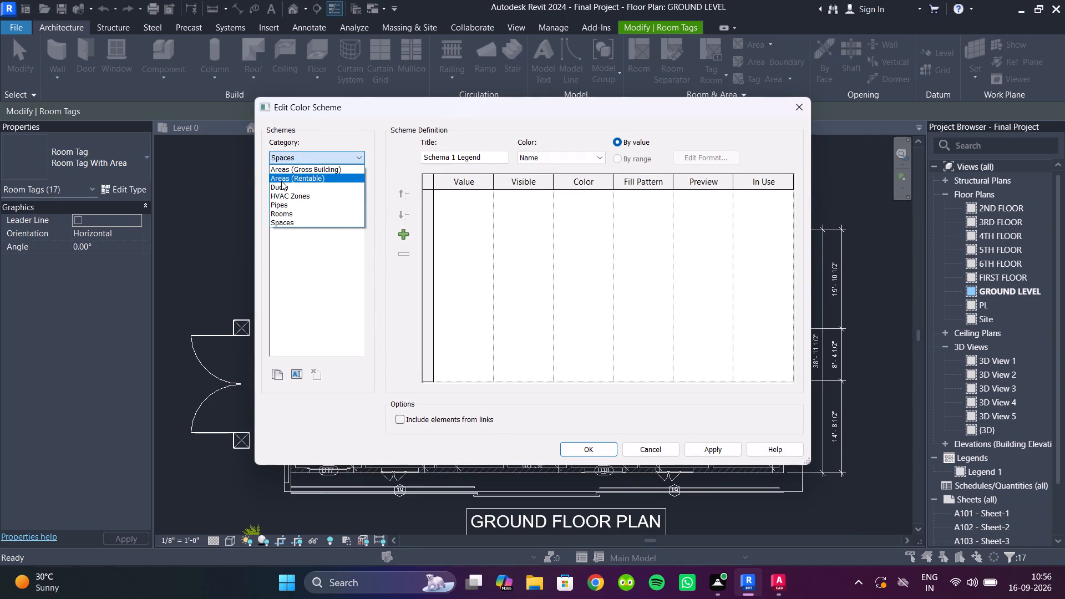
pyautogui.click(295, 211)
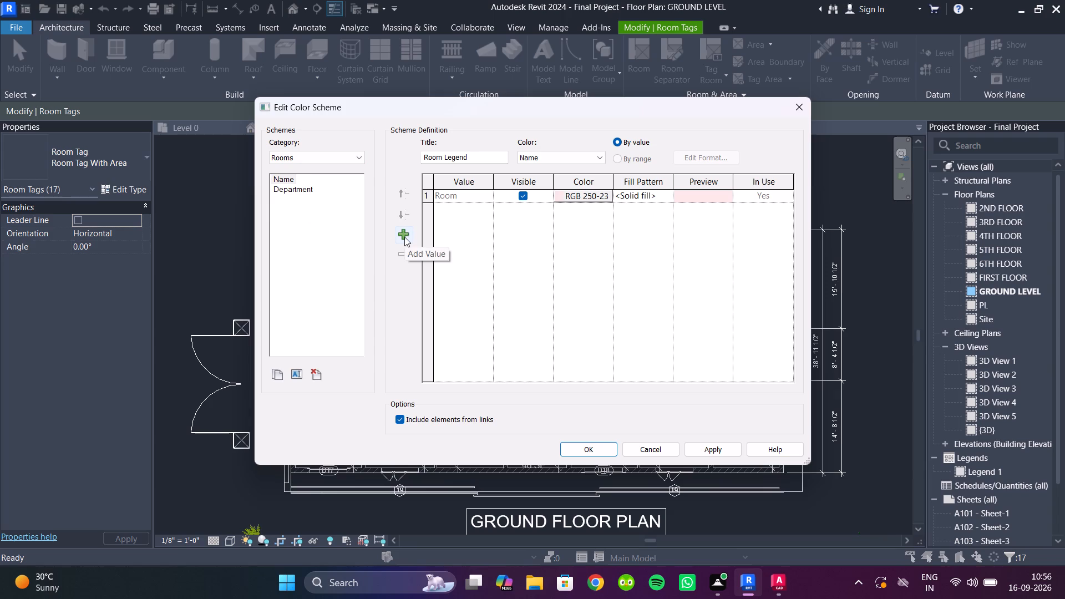
pyautogui.click(591, 448)
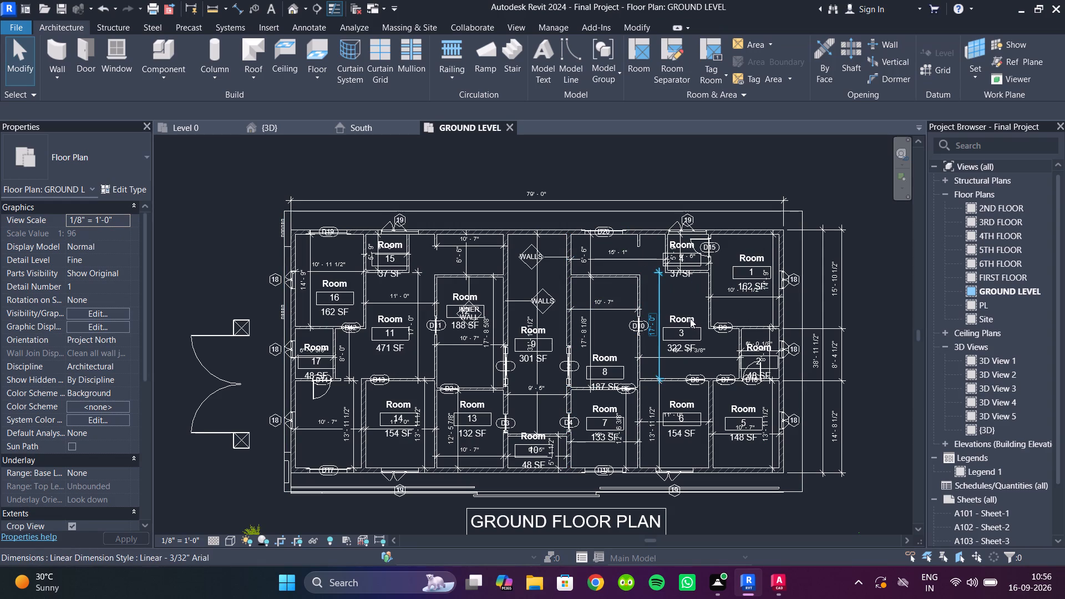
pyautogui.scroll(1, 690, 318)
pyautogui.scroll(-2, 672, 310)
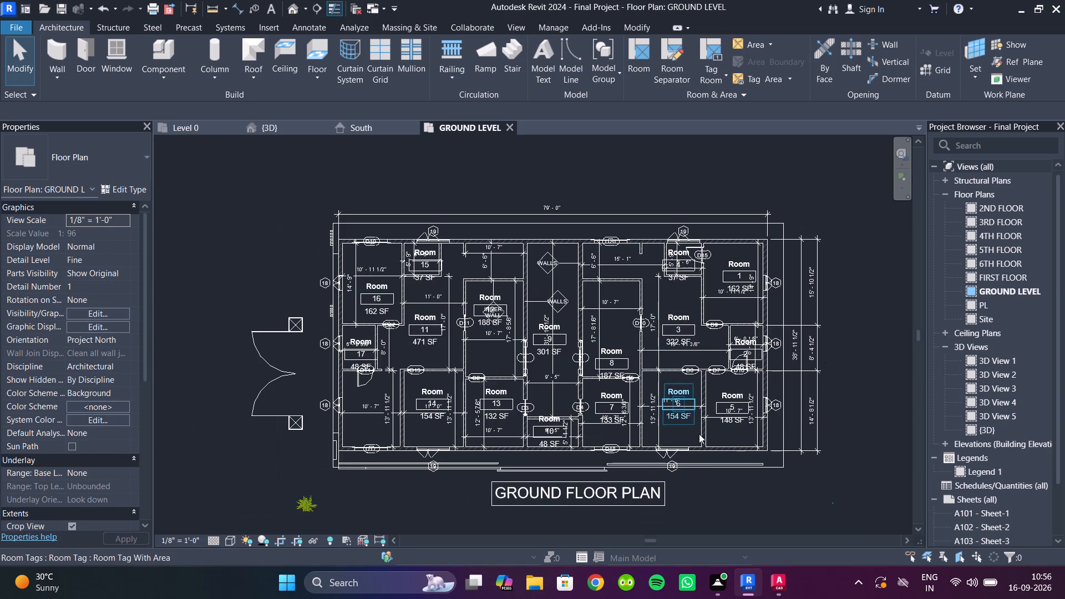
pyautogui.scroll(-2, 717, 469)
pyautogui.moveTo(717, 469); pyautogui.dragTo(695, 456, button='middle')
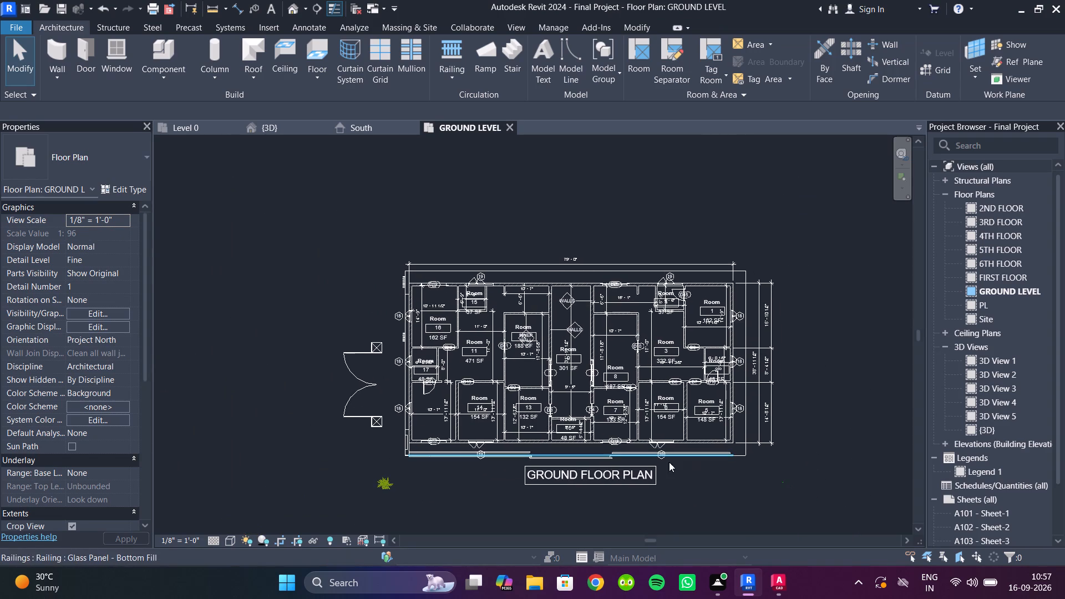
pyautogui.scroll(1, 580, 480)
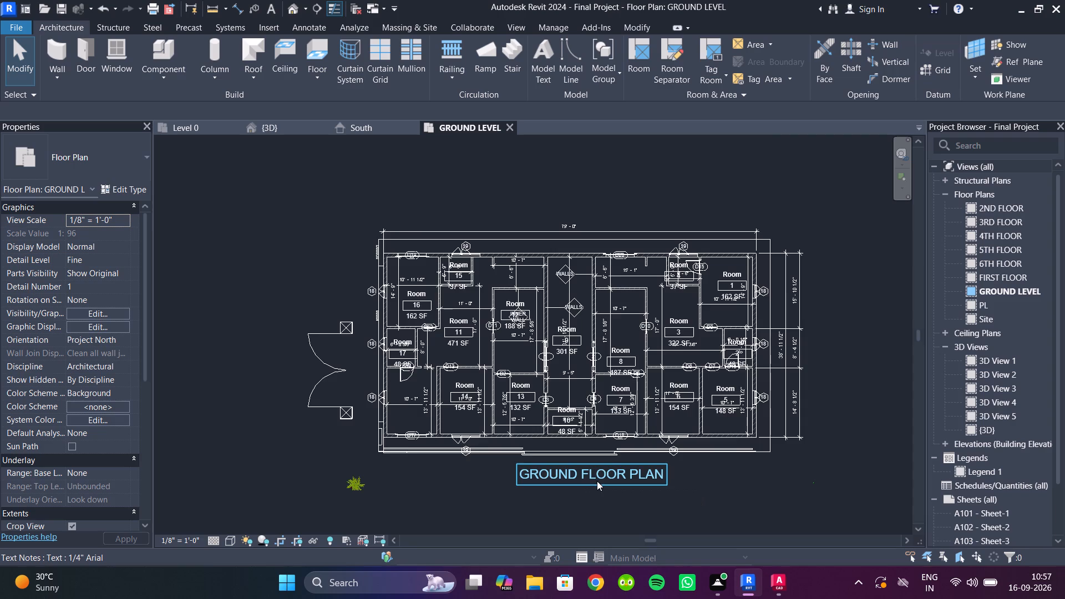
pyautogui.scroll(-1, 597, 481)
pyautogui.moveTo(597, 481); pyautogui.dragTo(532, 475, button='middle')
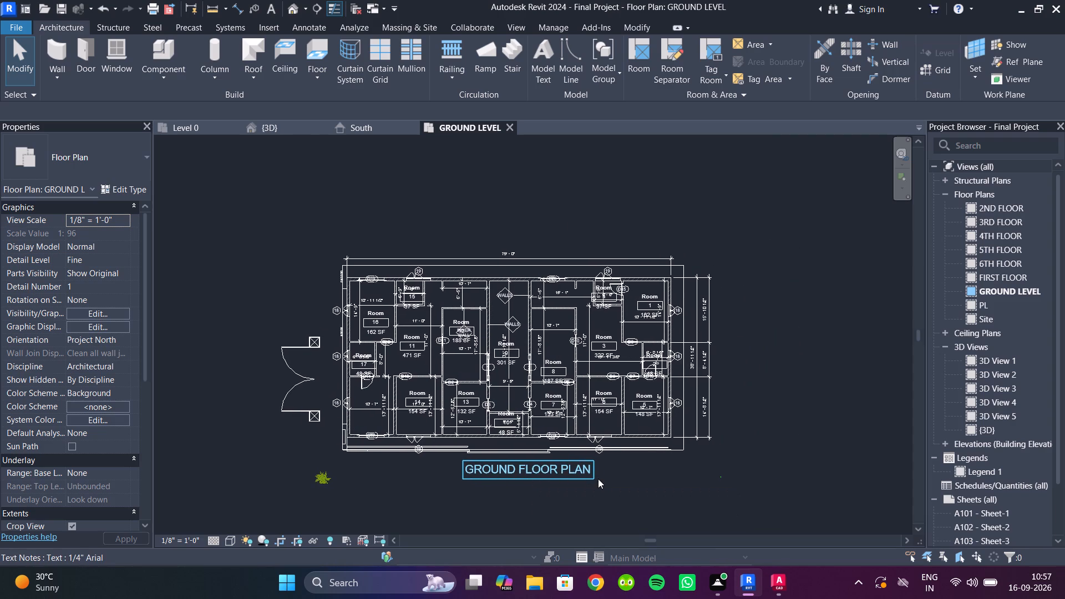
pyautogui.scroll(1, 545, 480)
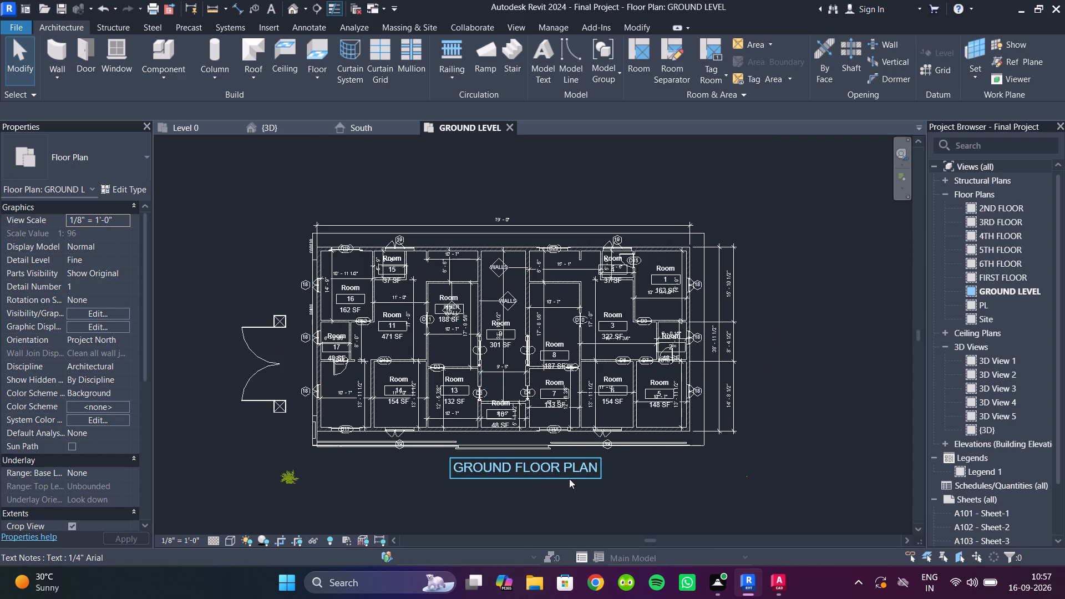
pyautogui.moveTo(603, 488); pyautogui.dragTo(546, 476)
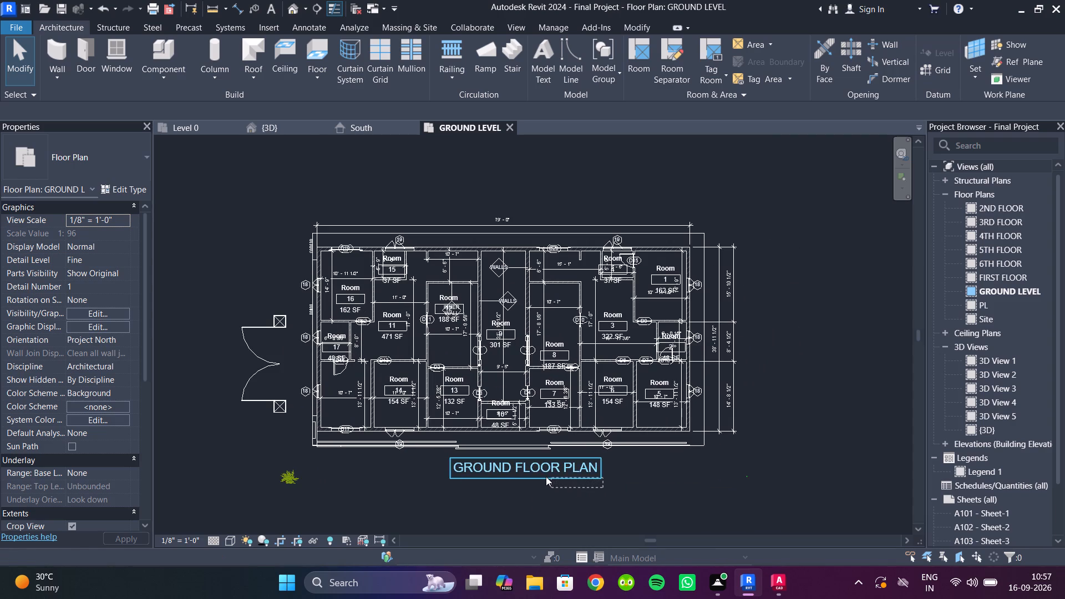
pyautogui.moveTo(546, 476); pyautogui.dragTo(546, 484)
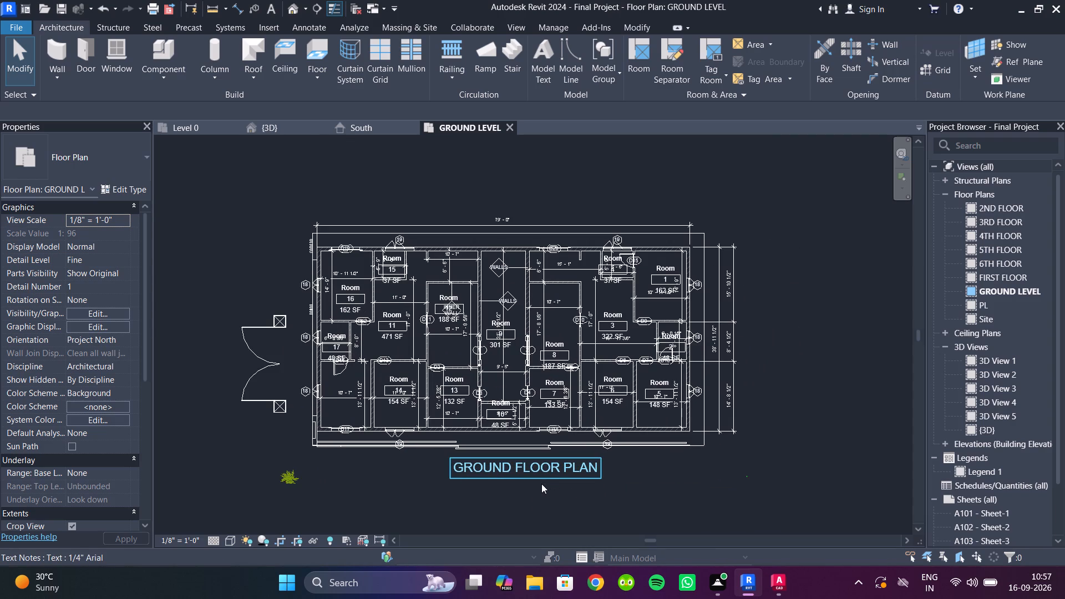
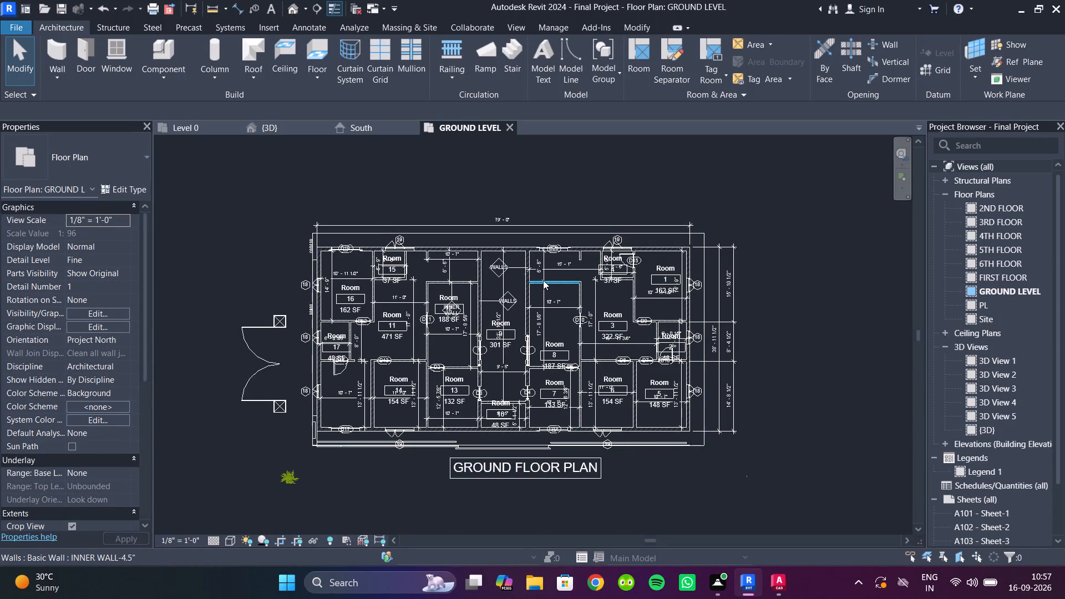
# Select all instances of the Room Tag With Area and examine its type properties, available types and preview.
pyautogui.scroll(3, 543, 280)
pyautogui.scroll(-1, 530, 316)
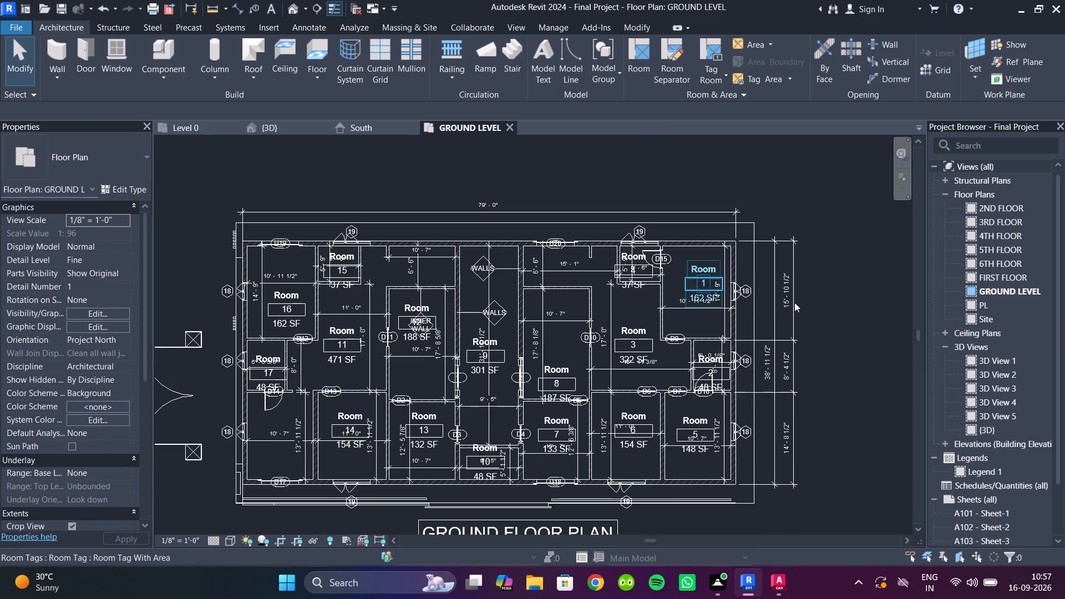
pyautogui.click(701, 268)
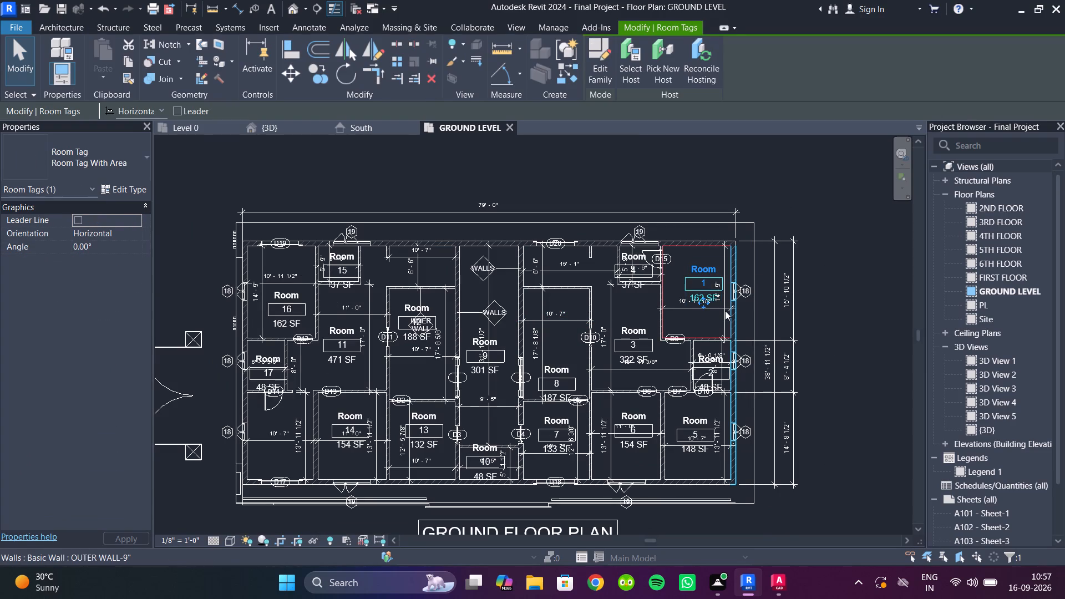
pyautogui.write('SA')
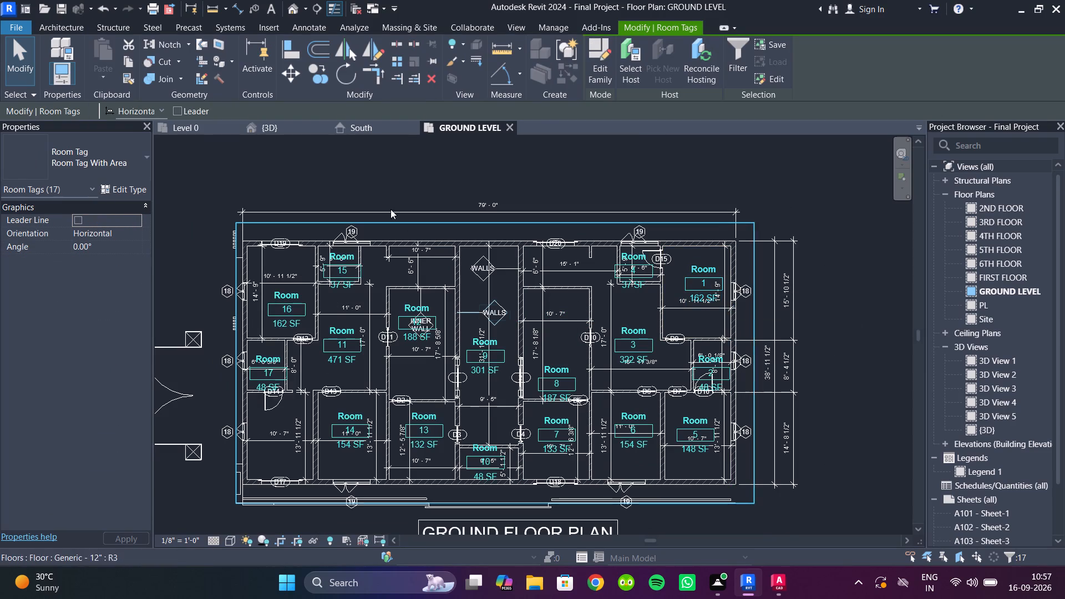
pyautogui.click(113, 192)
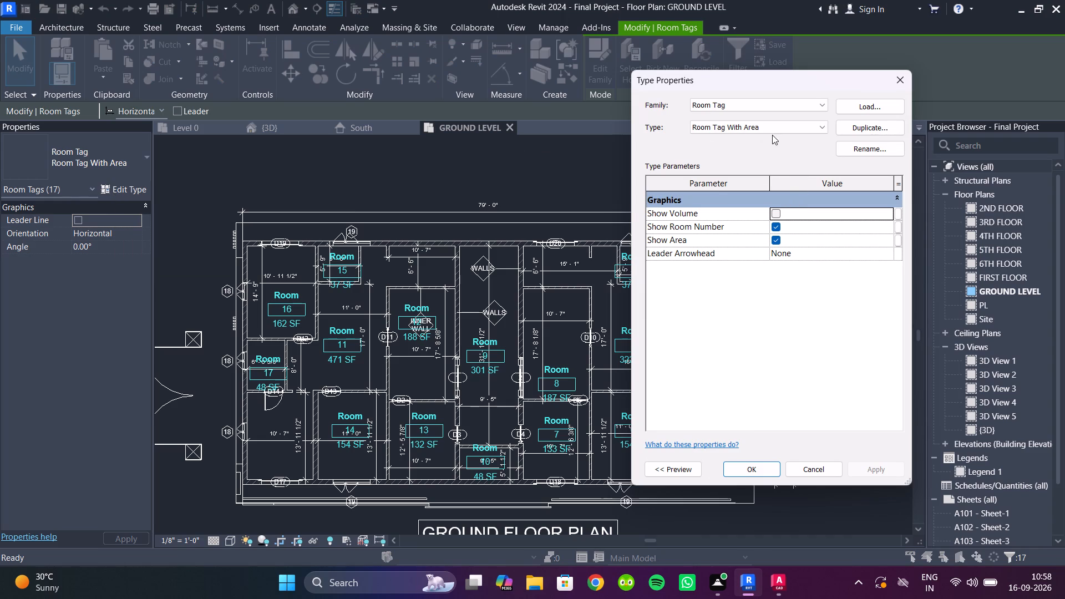
pyautogui.click(788, 129)
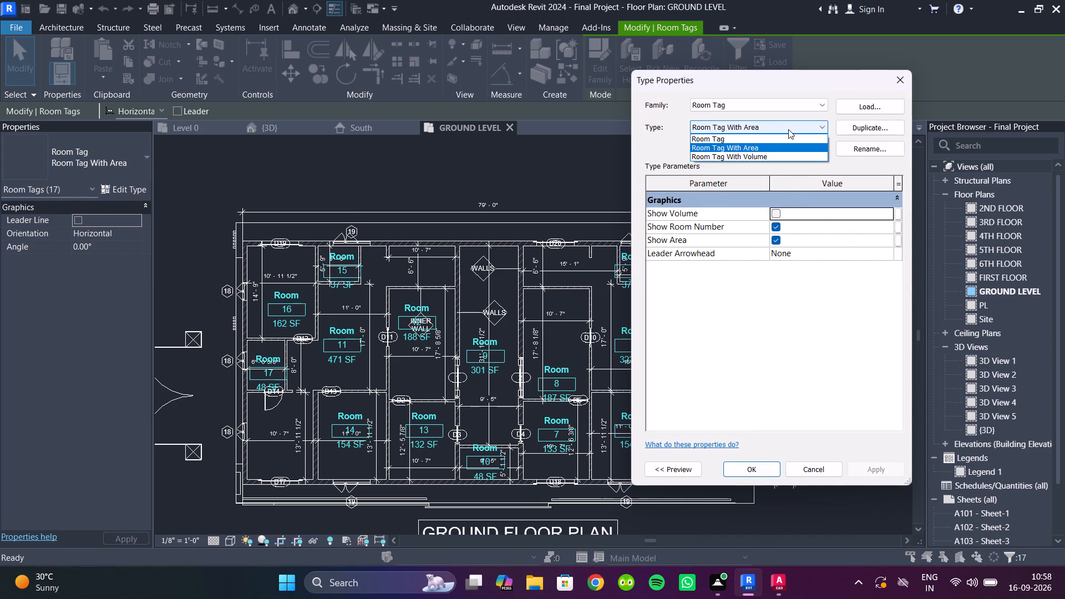
pyautogui.click(788, 129)
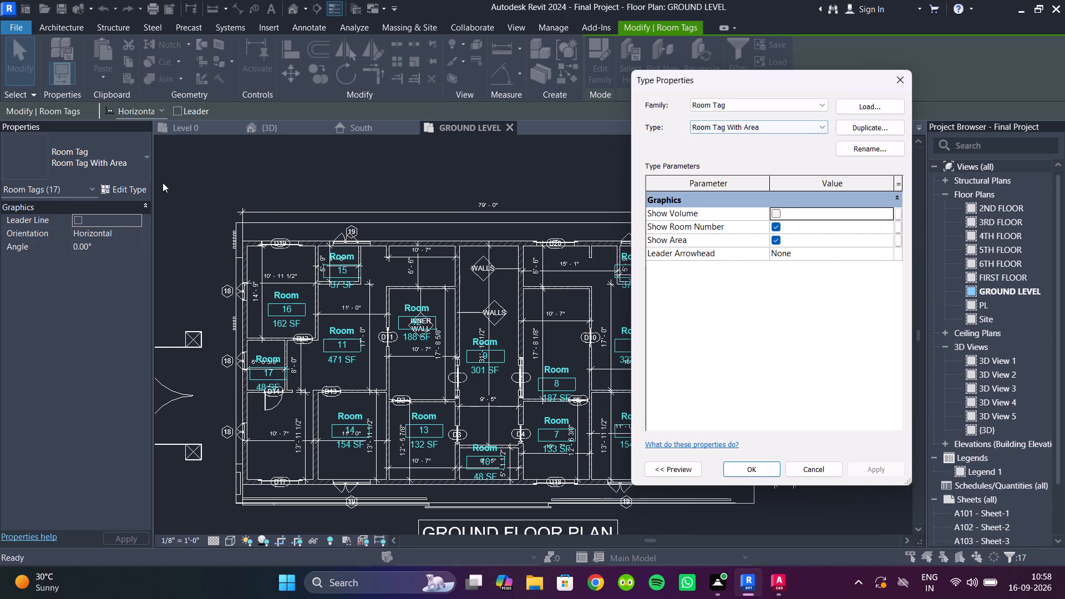
pyautogui.moveTo(707, 75); pyautogui.dragTo(479, 75)
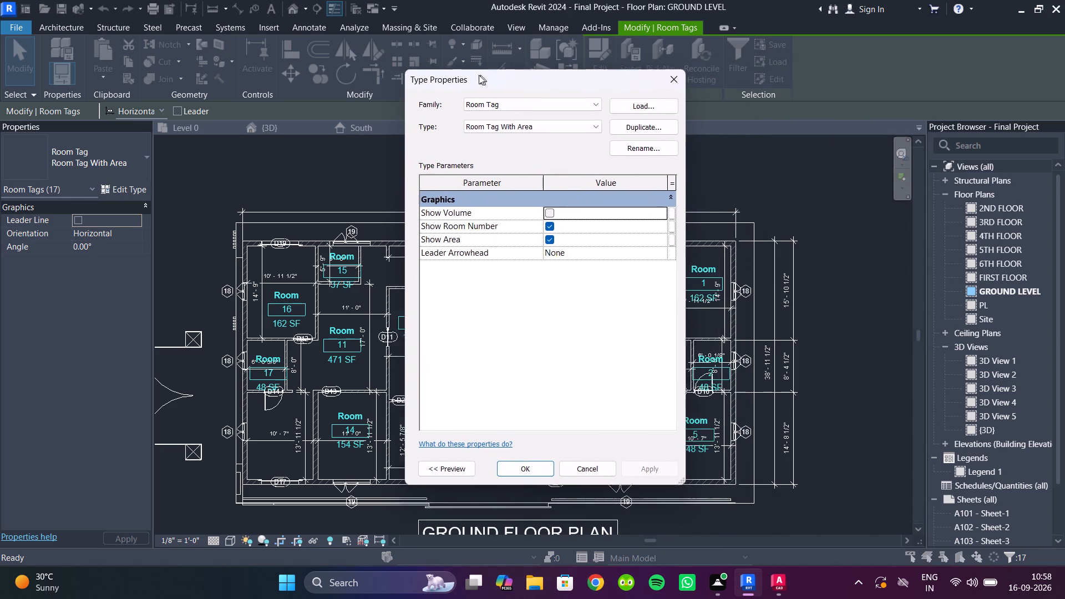
pyautogui.moveTo(479, 75); pyautogui.dragTo(472, 74)
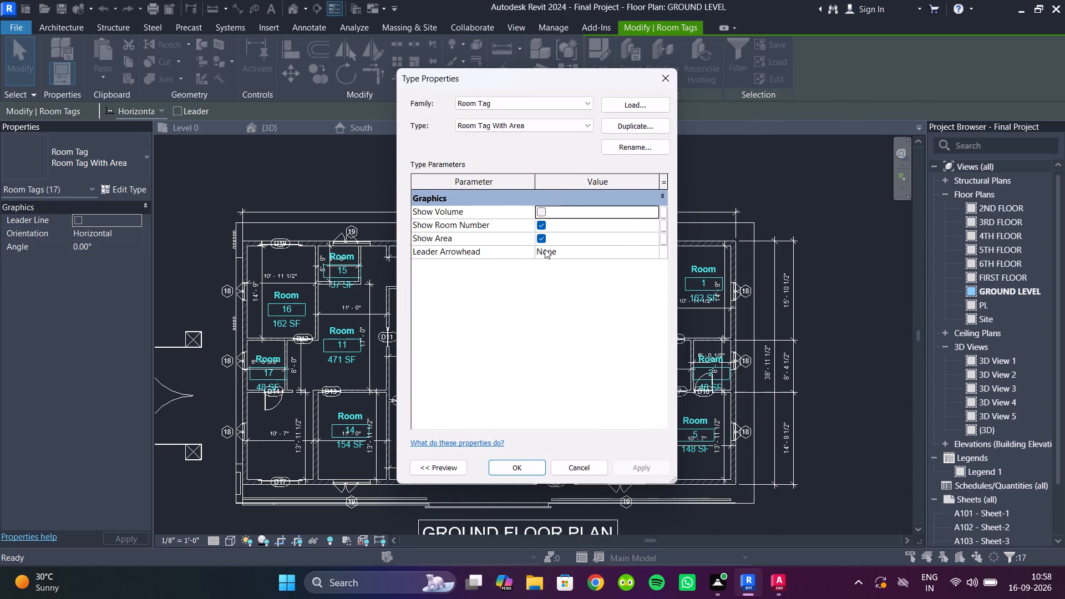
pyautogui.click(660, 86)
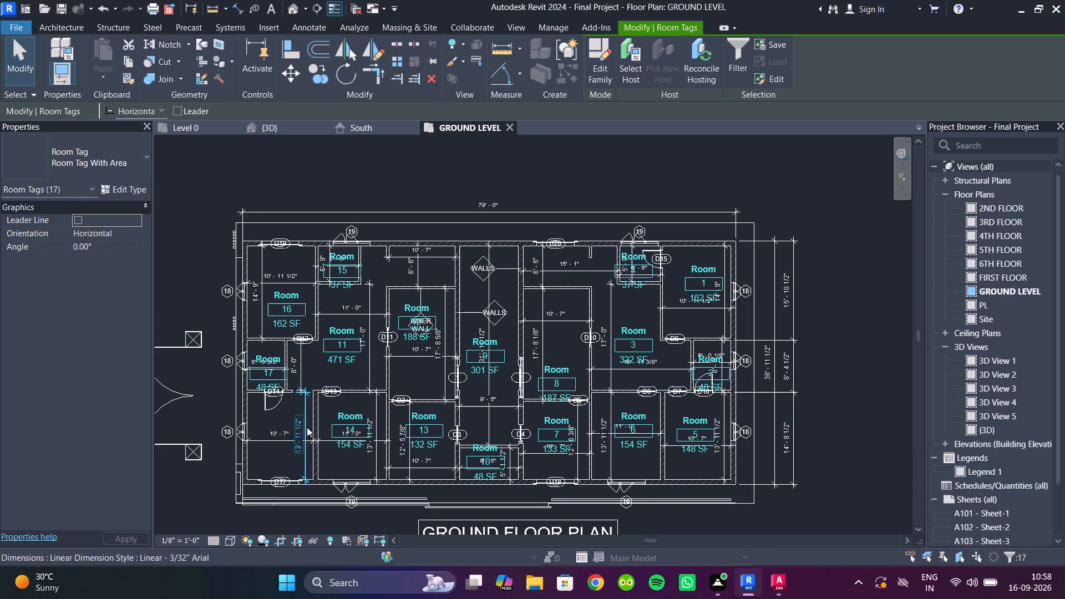
pyautogui.click(116, 185)
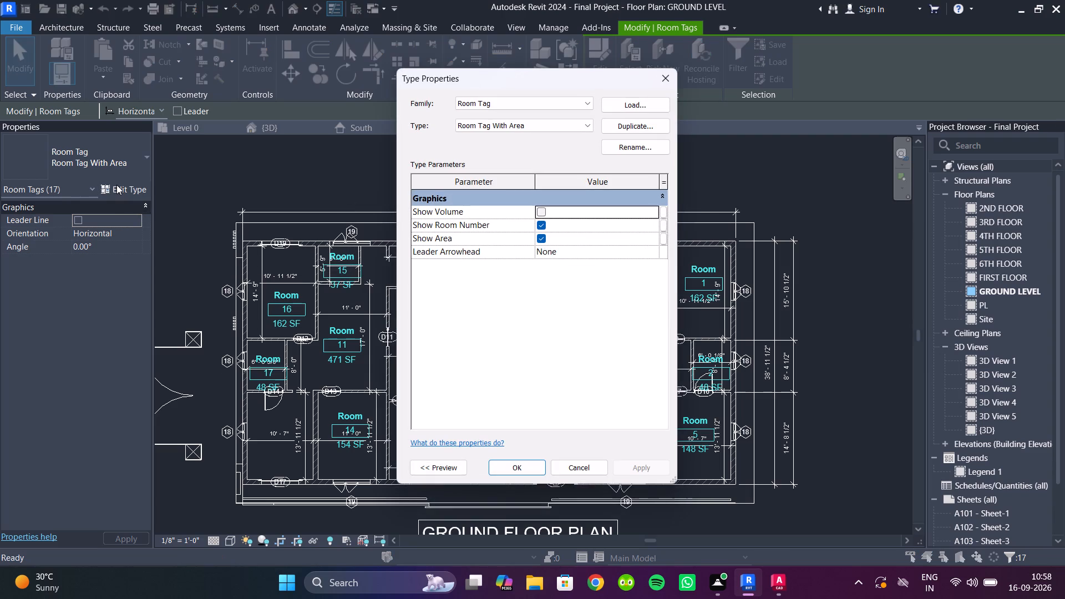
pyautogui.click(627, 99)
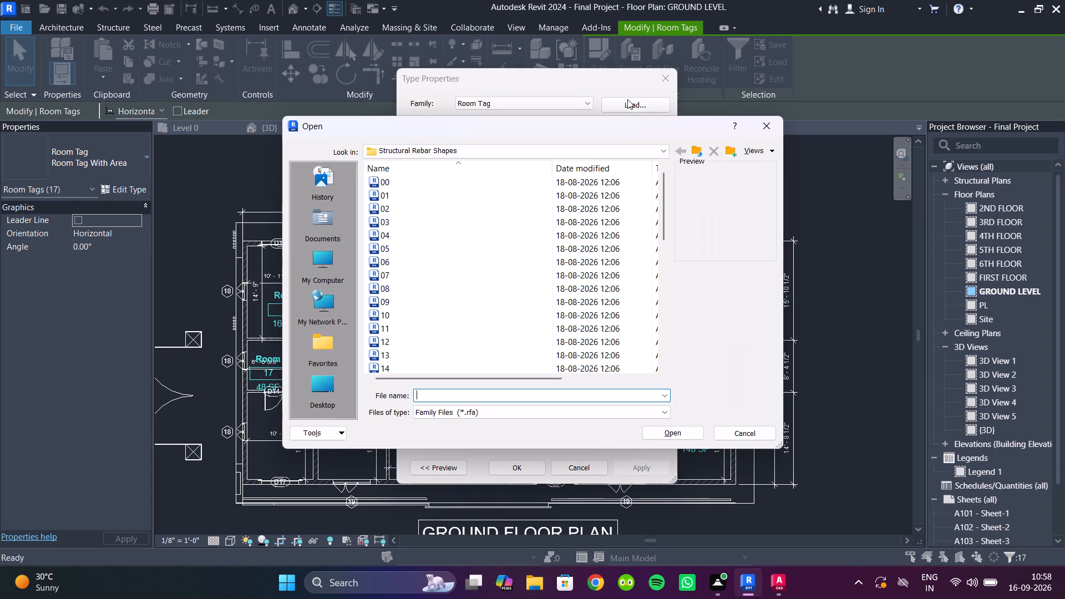
pyautogui.click(774, 127)
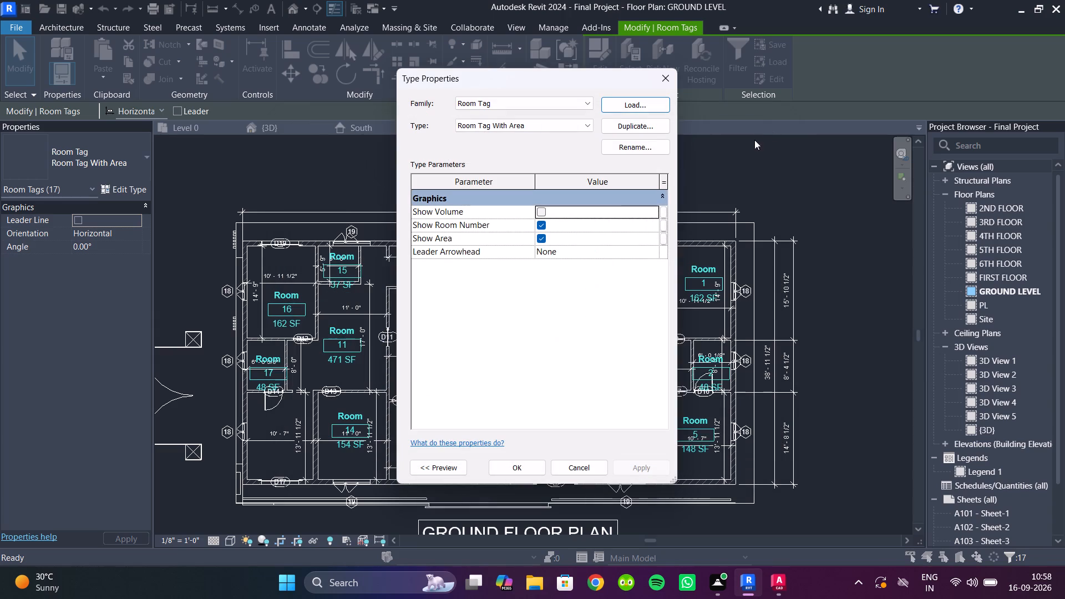
pyautogui.click(444, 474)
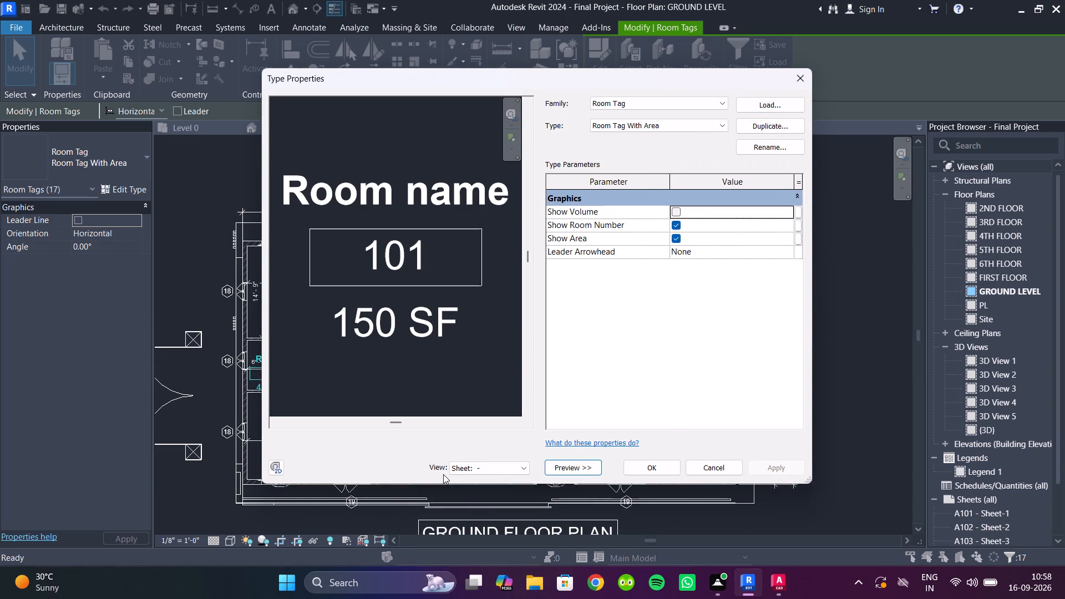
pyautogui.click(557, 468)
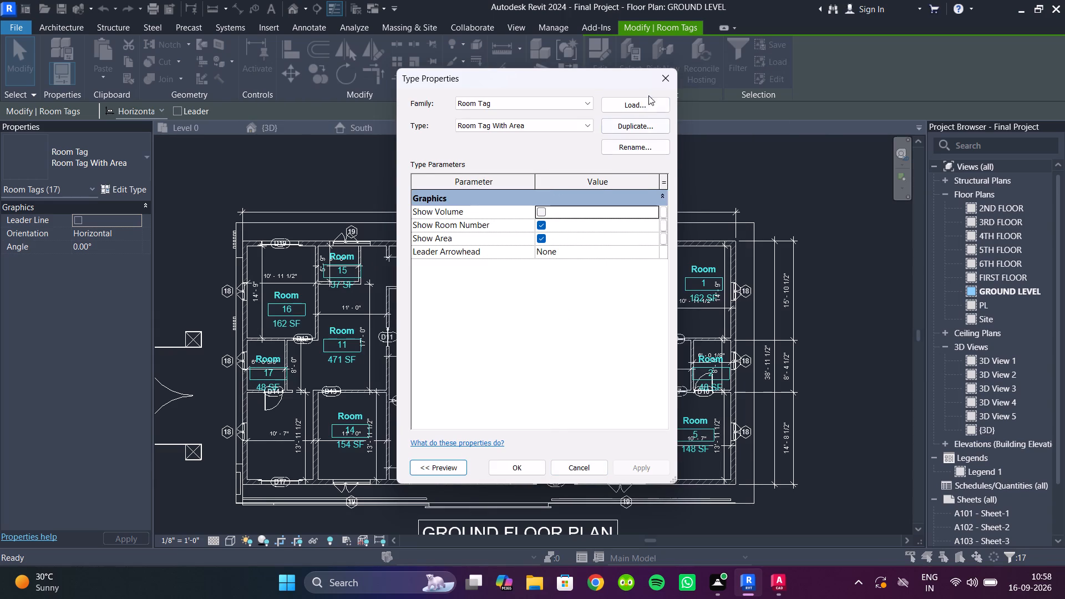
pyautogui.click(665, 75)
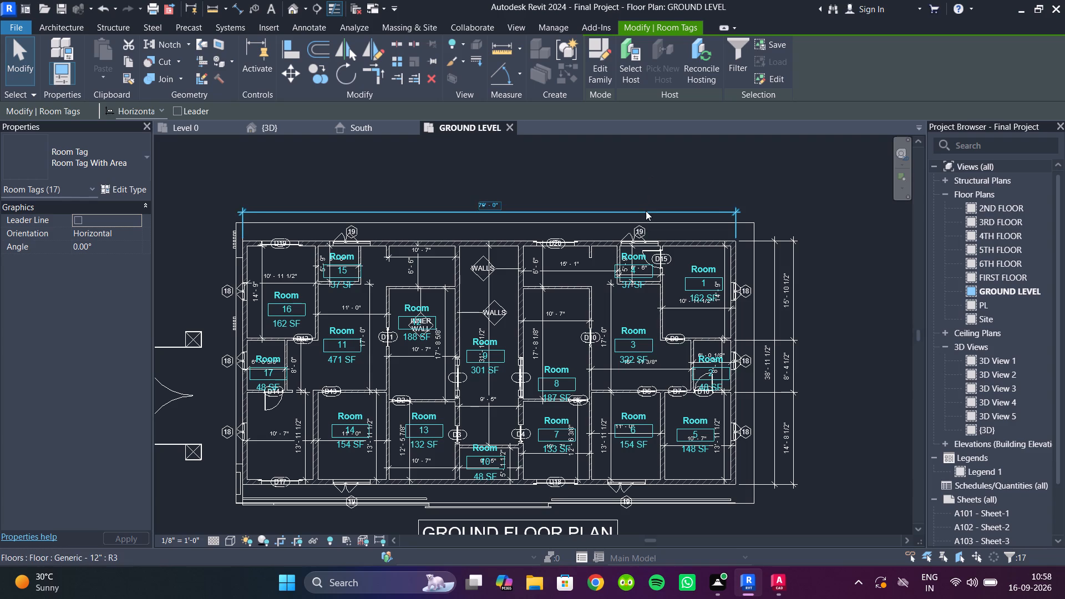
# Add an entry named New Color Scheme Entry to the Name color scheme for the Rooms category.
pyautogui.click(60, 26)
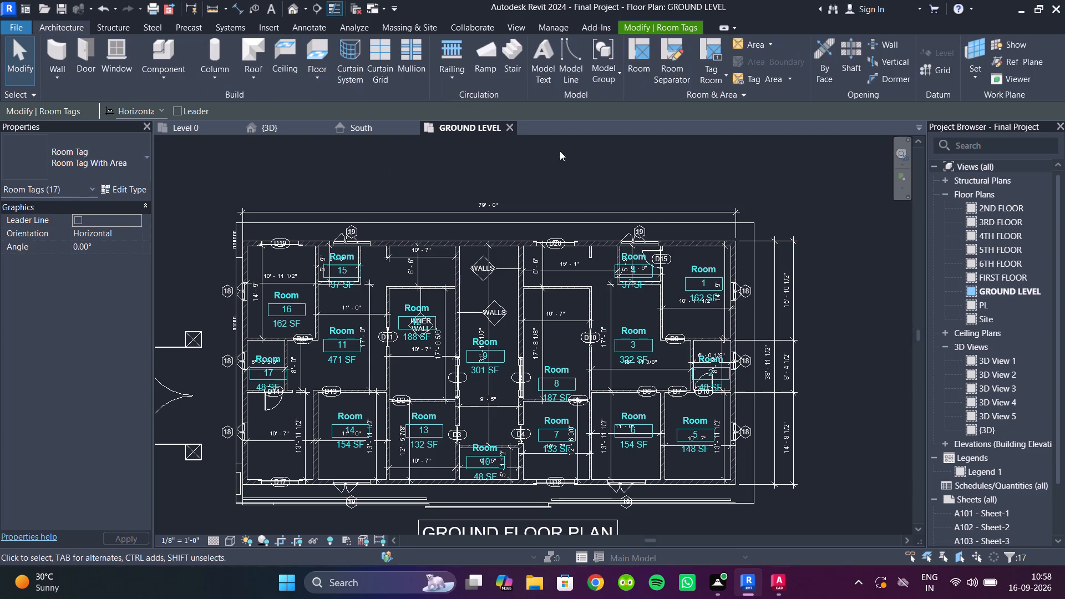
pyautogui.click(706, 100)
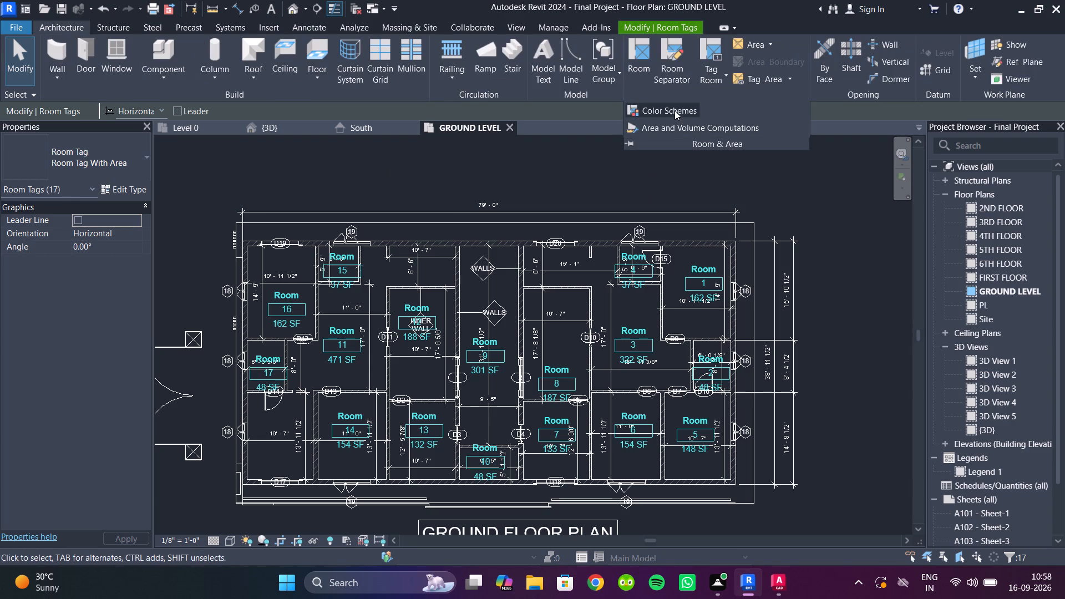
pyautogui.click(674, 110)
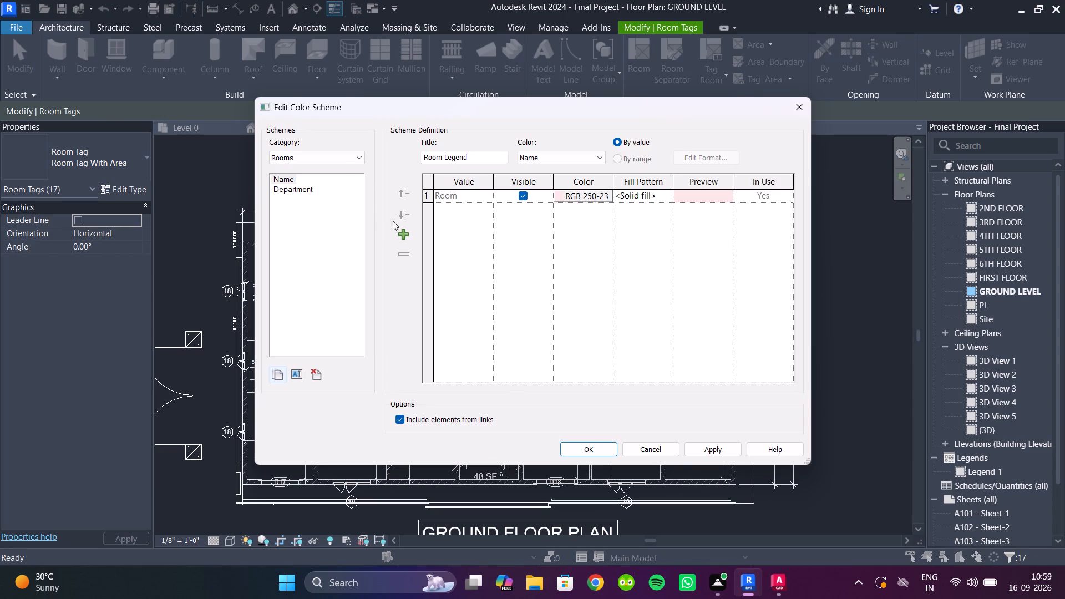
pyautogui.click(397, 234)
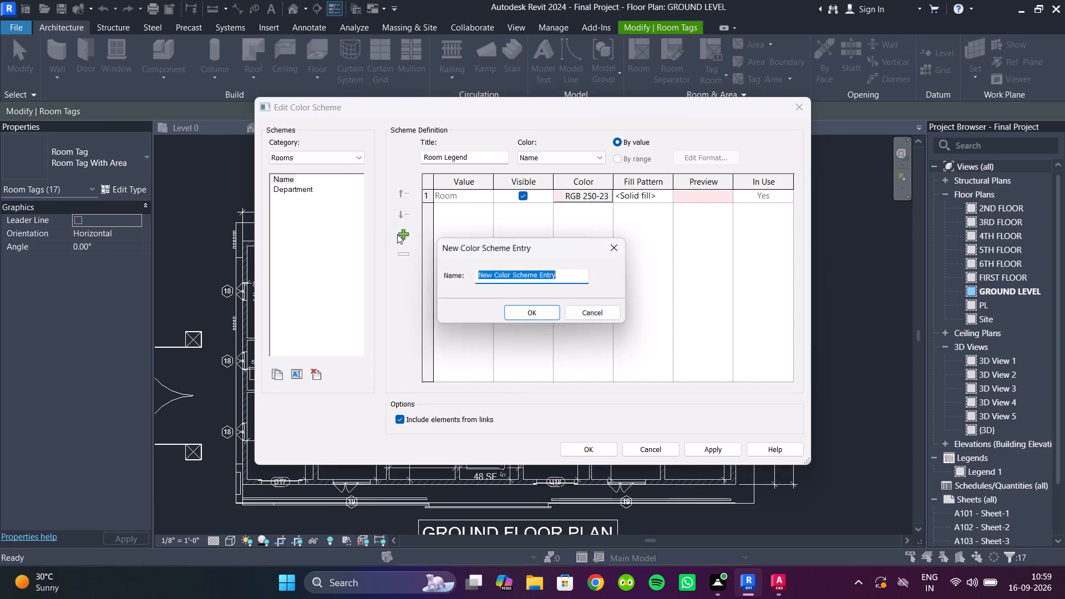
pyautogui.click(523, 308)
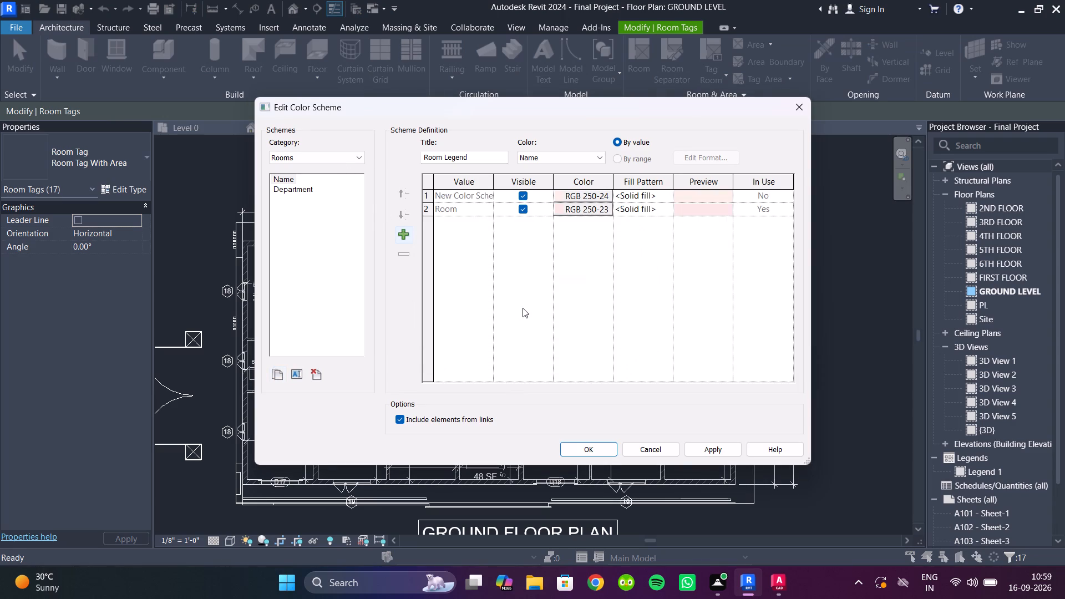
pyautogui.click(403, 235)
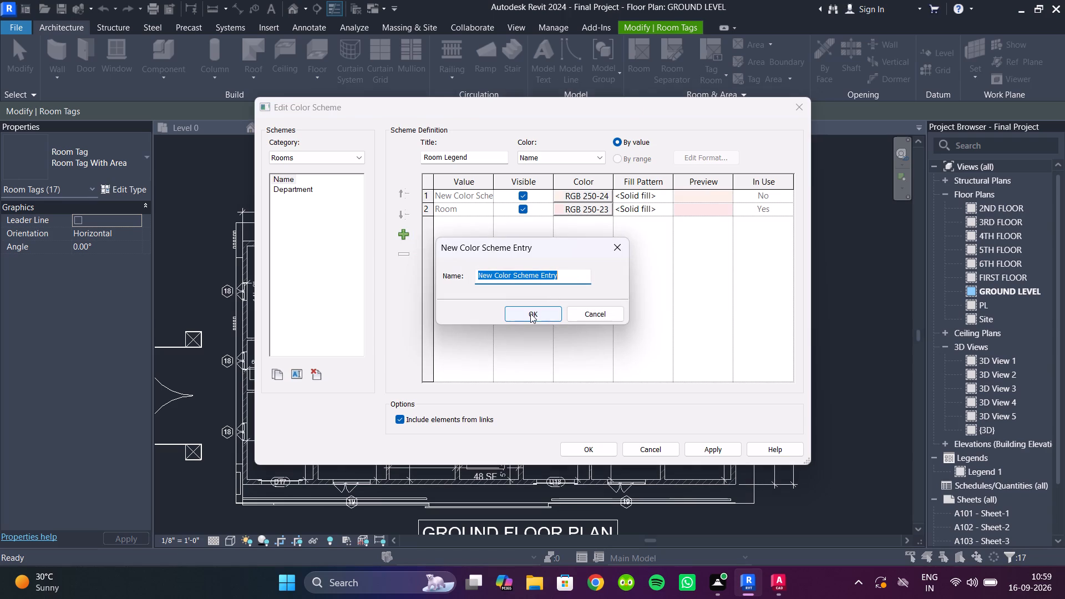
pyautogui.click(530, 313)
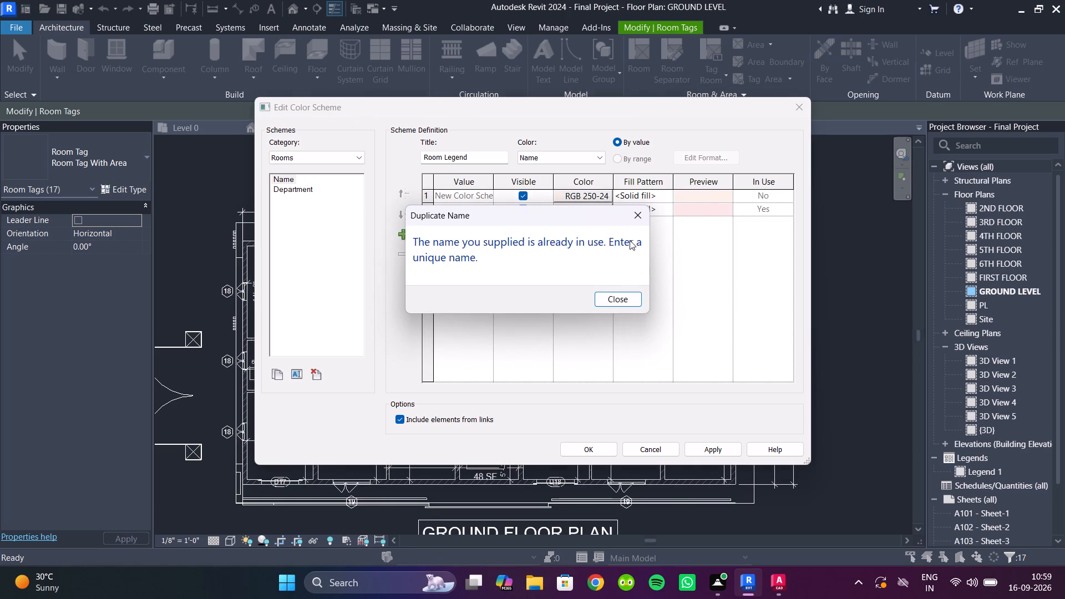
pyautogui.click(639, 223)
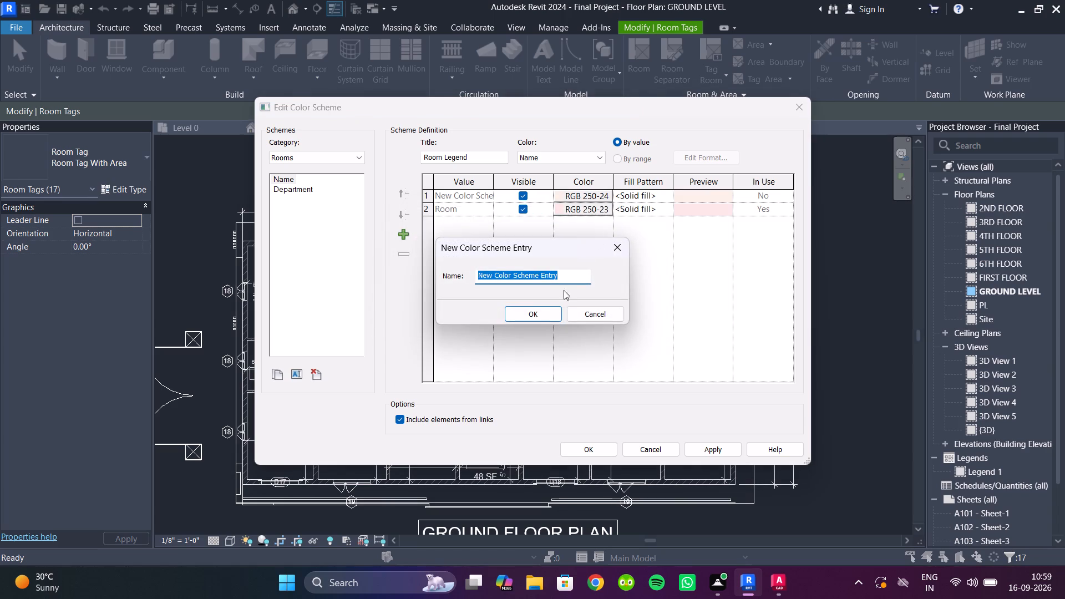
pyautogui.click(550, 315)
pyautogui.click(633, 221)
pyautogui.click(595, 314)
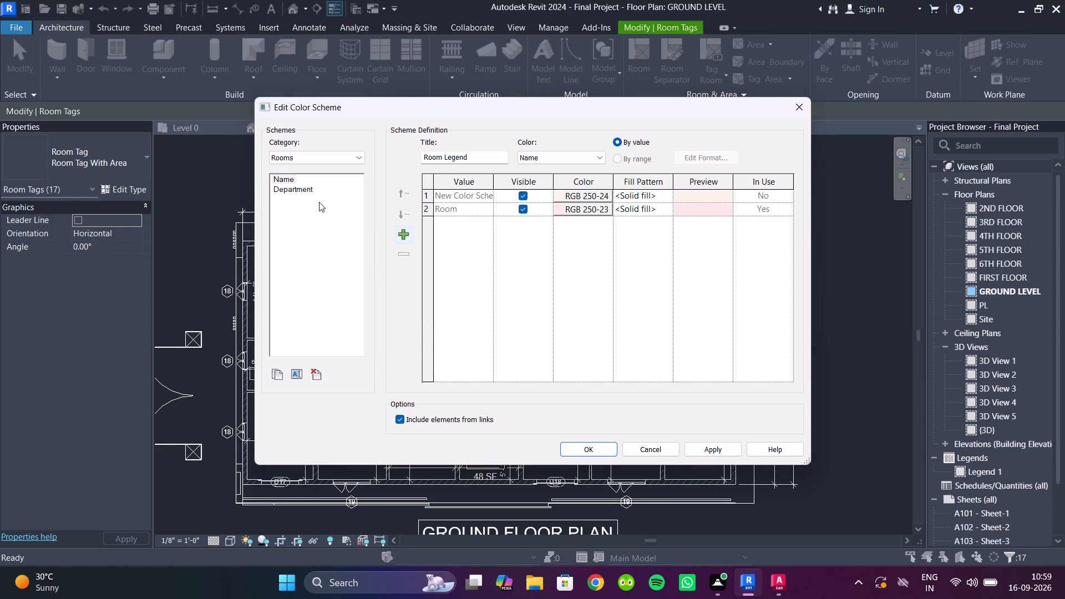
# Apply and accept the Name color scheme for the Rooms category.
pyautogui.click(298, 191)
pyautogui.click(278, 177)
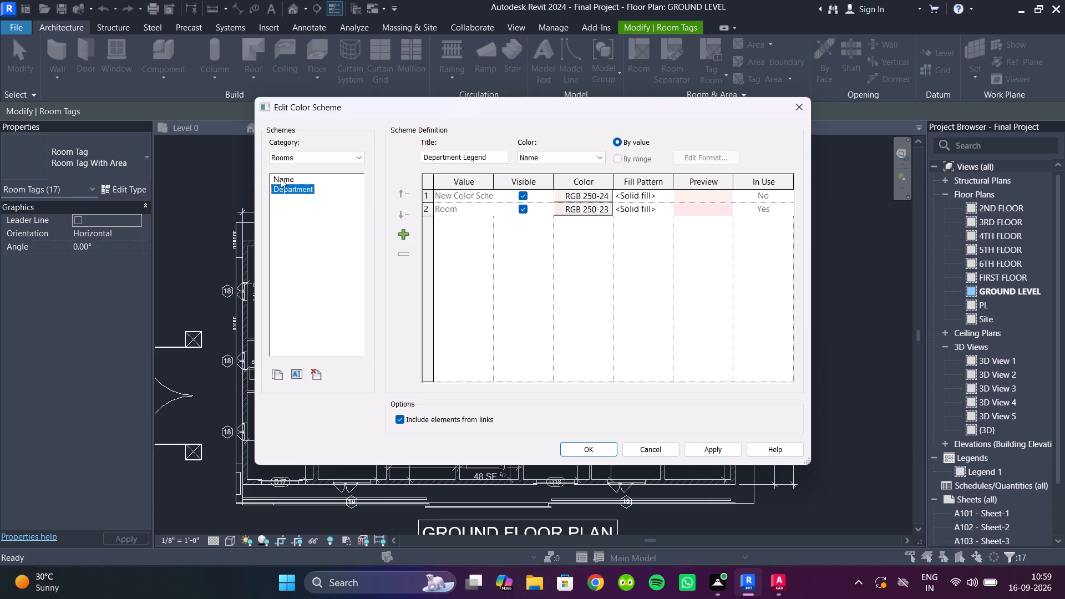
pyautogui.click(711, 446)
pyautogui.click(587, 448)
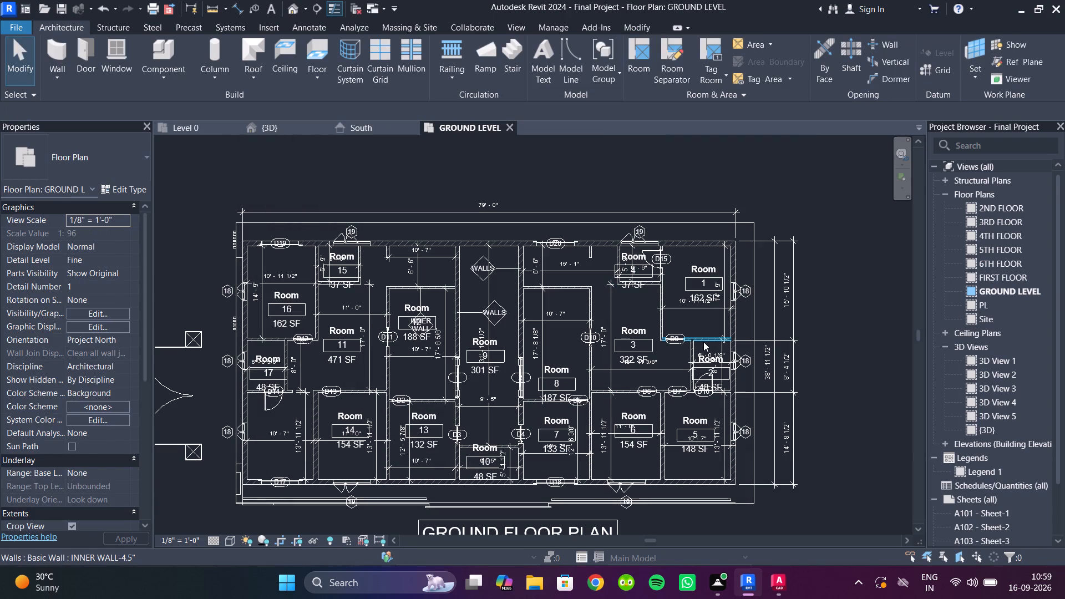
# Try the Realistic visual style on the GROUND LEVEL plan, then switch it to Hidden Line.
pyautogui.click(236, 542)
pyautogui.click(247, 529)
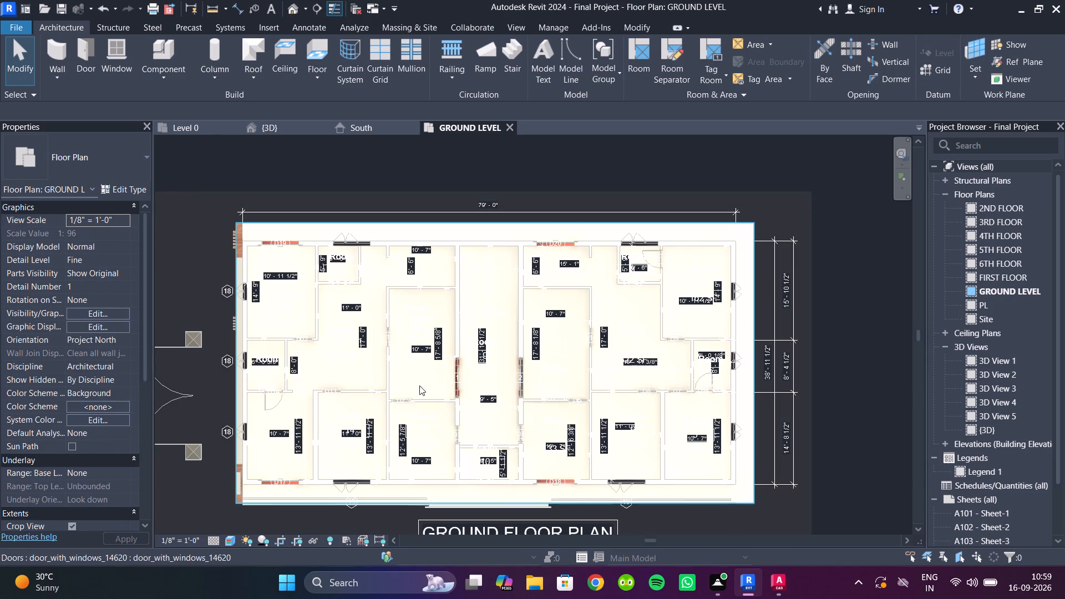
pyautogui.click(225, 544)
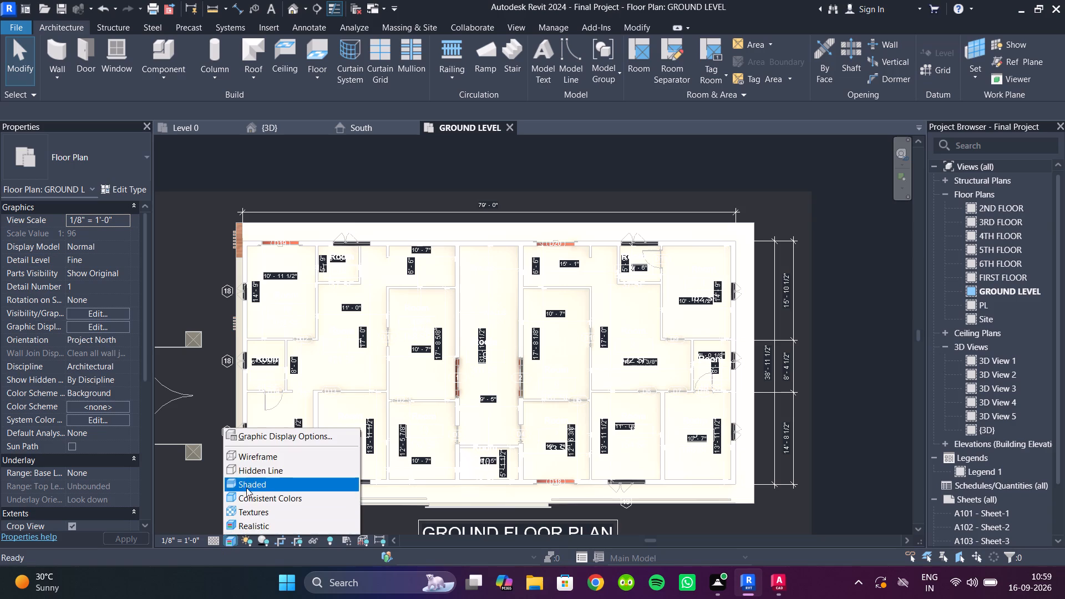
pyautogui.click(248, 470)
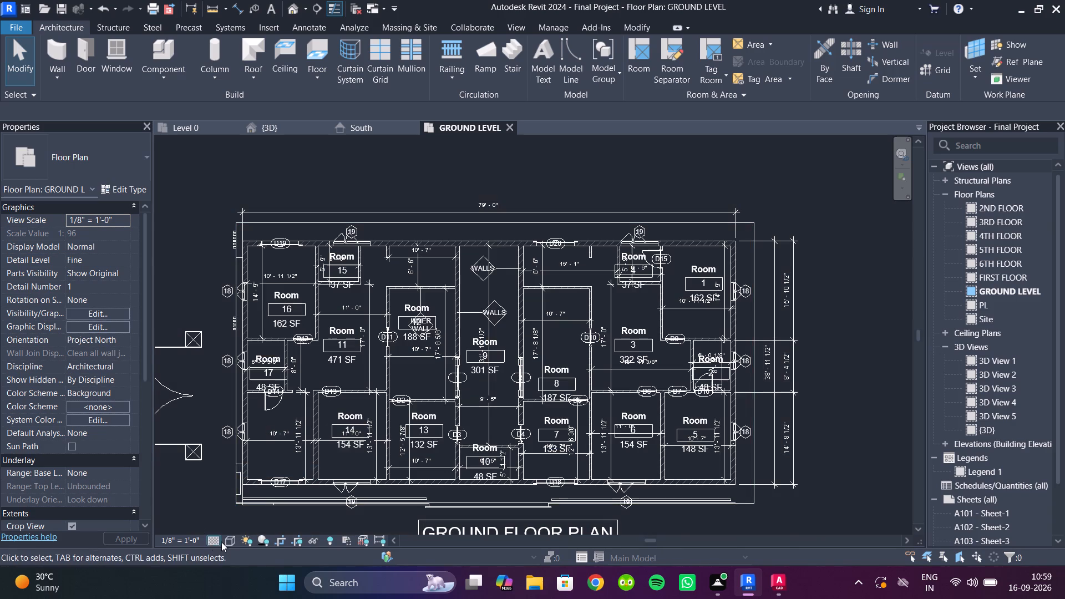
# Set the GROUND LEVEL plan's visual style to Wireframe and its detail level to Fine.
pyautogui.click(223, 541)
pyautogui.click(251, 460)
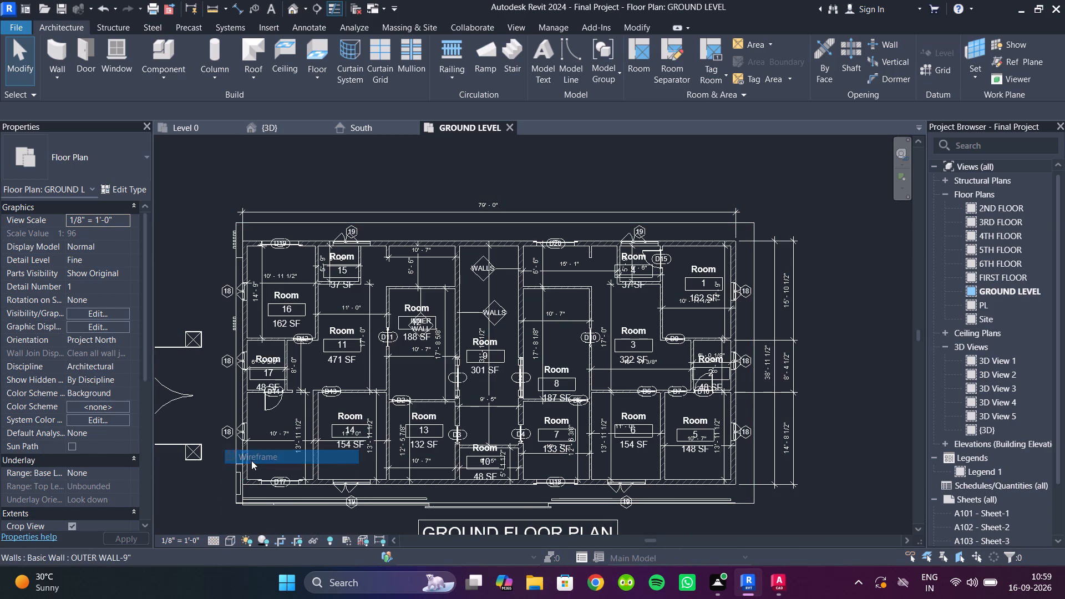
pyautogui.click(214, 538)
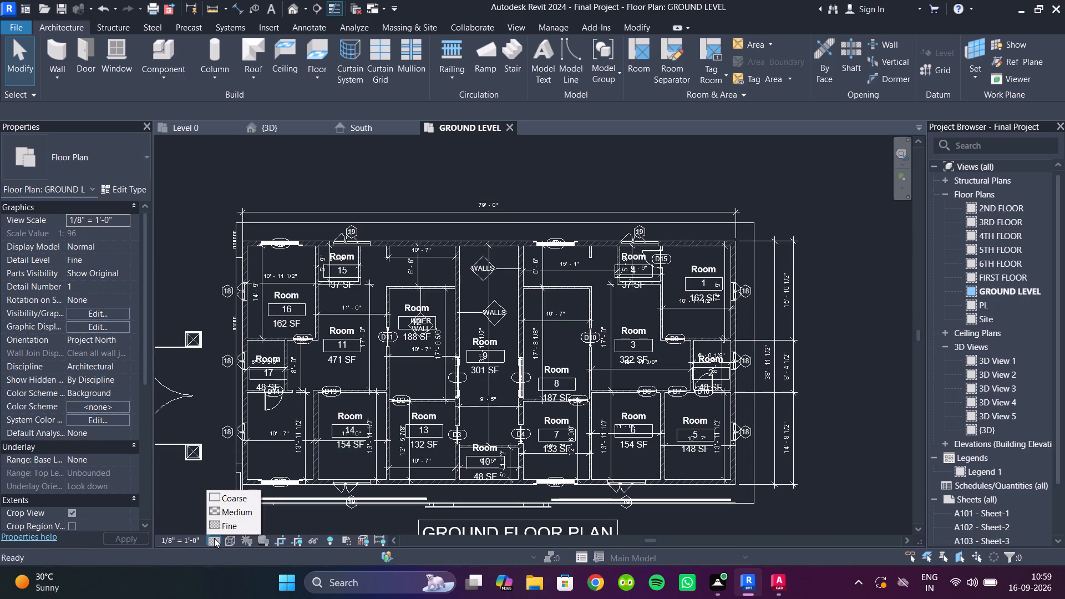
pyautogui.click(233, 525)
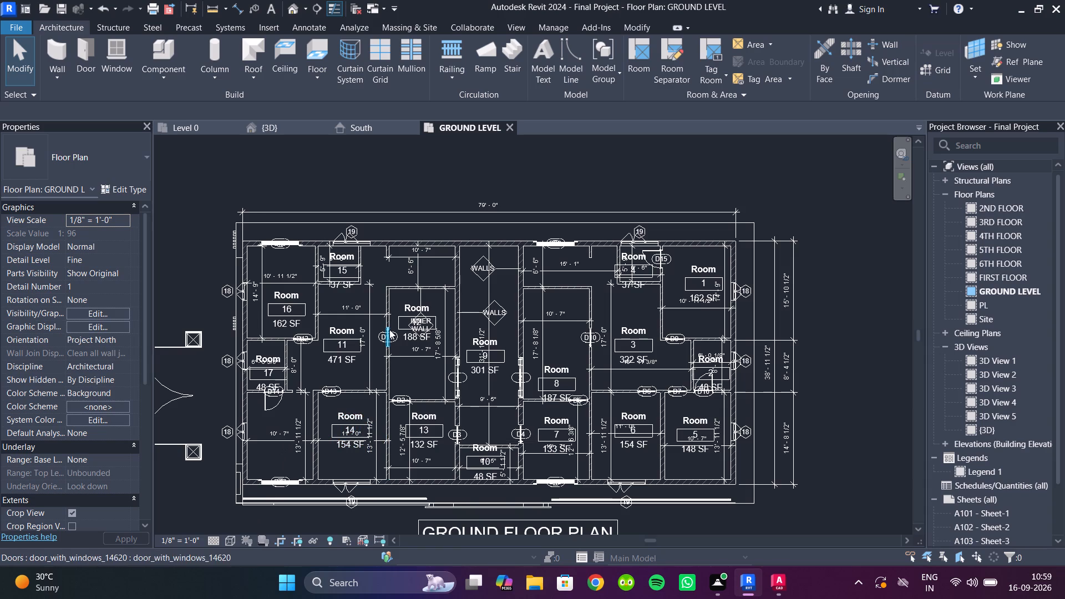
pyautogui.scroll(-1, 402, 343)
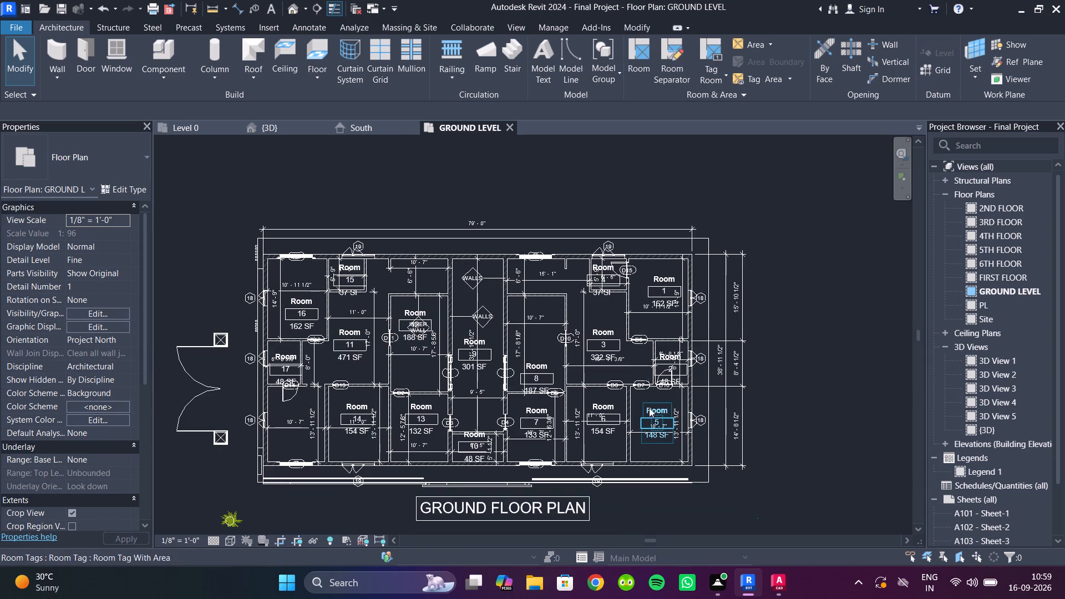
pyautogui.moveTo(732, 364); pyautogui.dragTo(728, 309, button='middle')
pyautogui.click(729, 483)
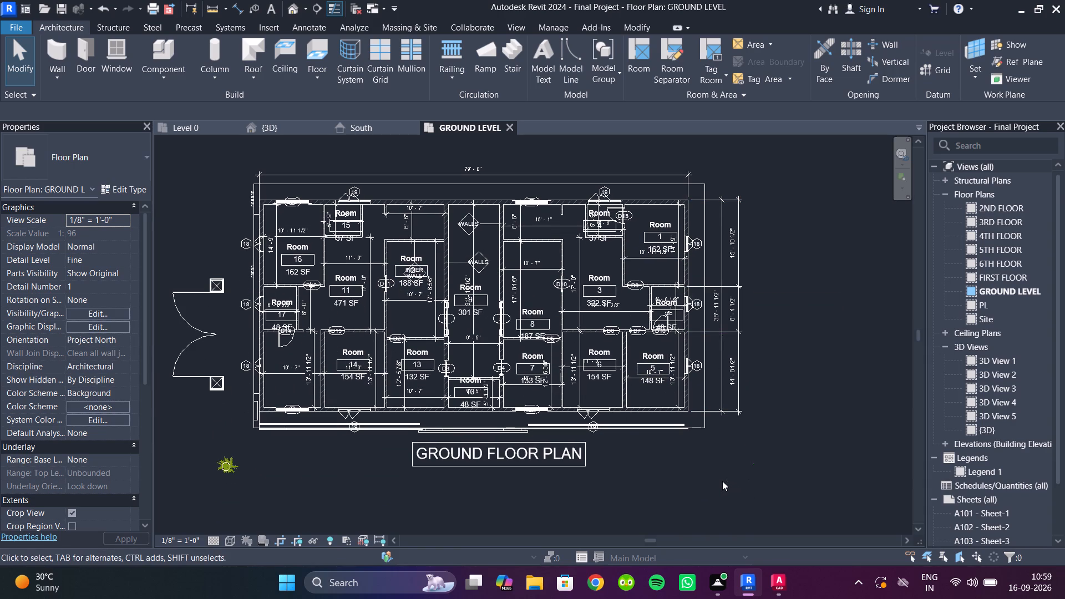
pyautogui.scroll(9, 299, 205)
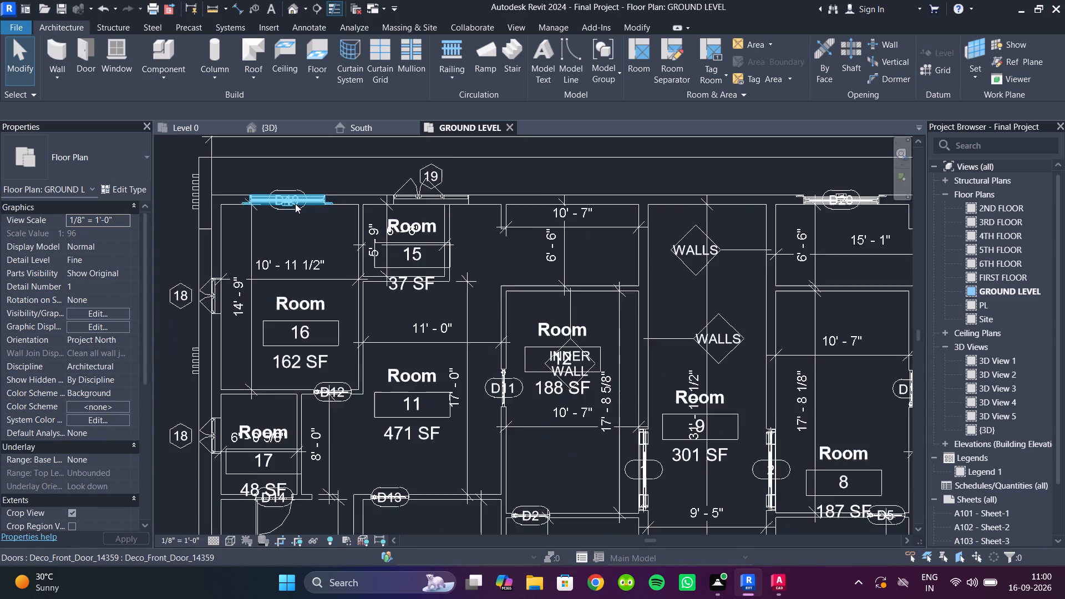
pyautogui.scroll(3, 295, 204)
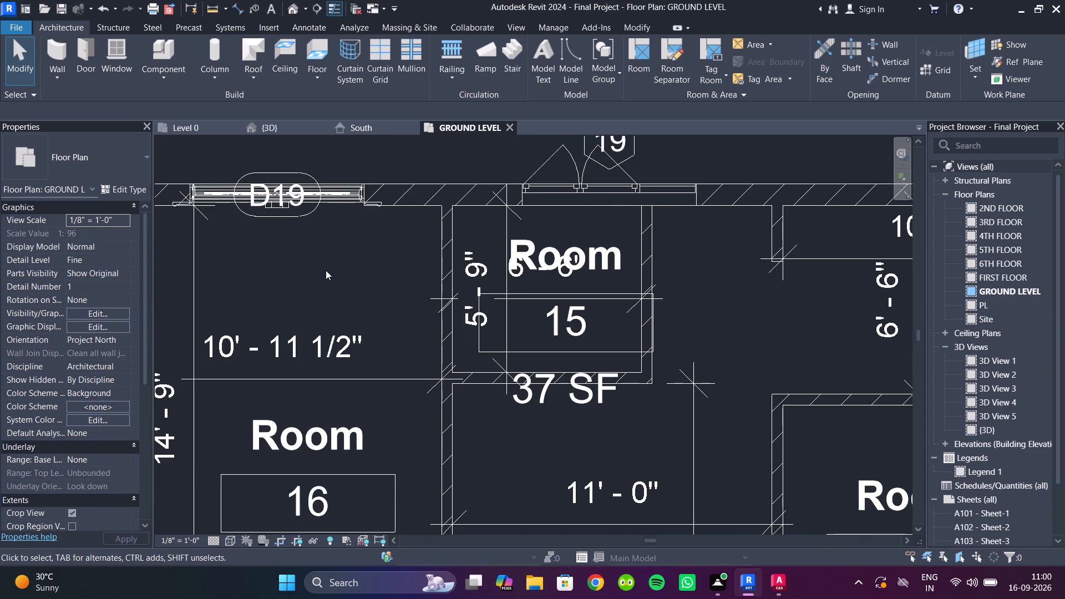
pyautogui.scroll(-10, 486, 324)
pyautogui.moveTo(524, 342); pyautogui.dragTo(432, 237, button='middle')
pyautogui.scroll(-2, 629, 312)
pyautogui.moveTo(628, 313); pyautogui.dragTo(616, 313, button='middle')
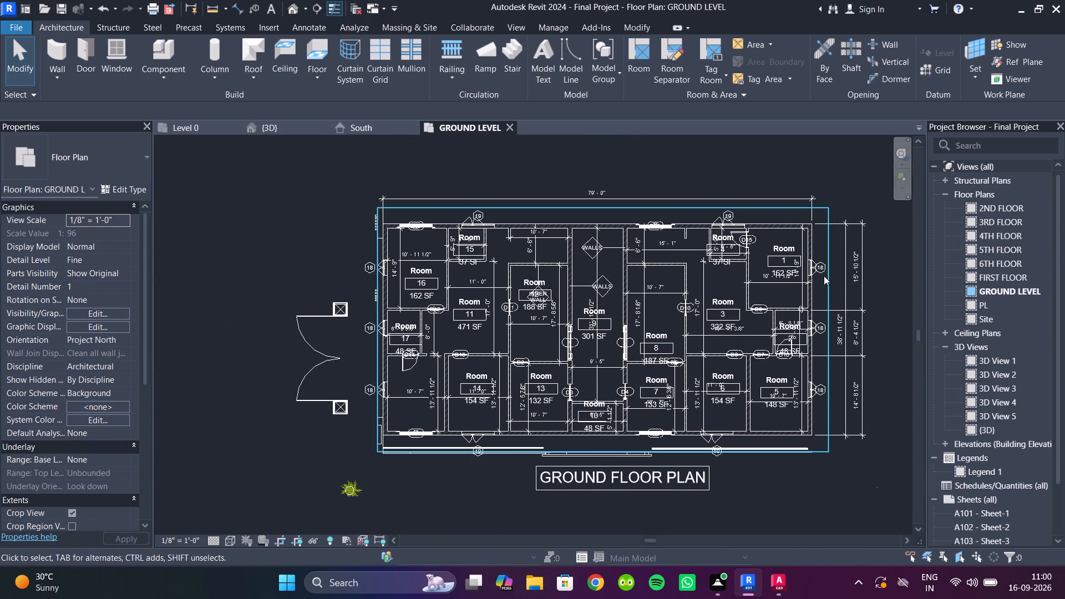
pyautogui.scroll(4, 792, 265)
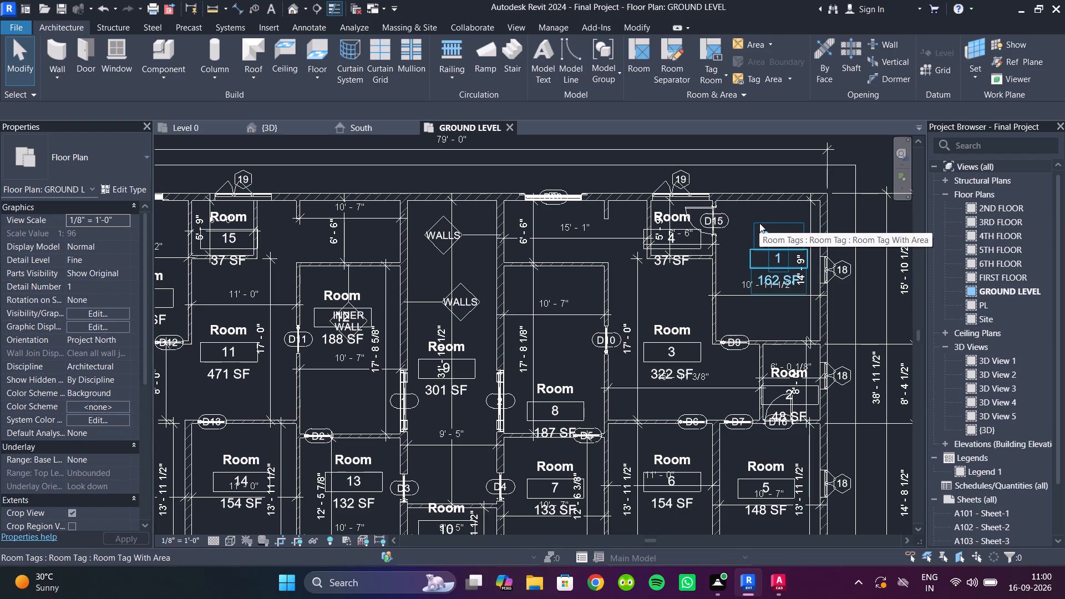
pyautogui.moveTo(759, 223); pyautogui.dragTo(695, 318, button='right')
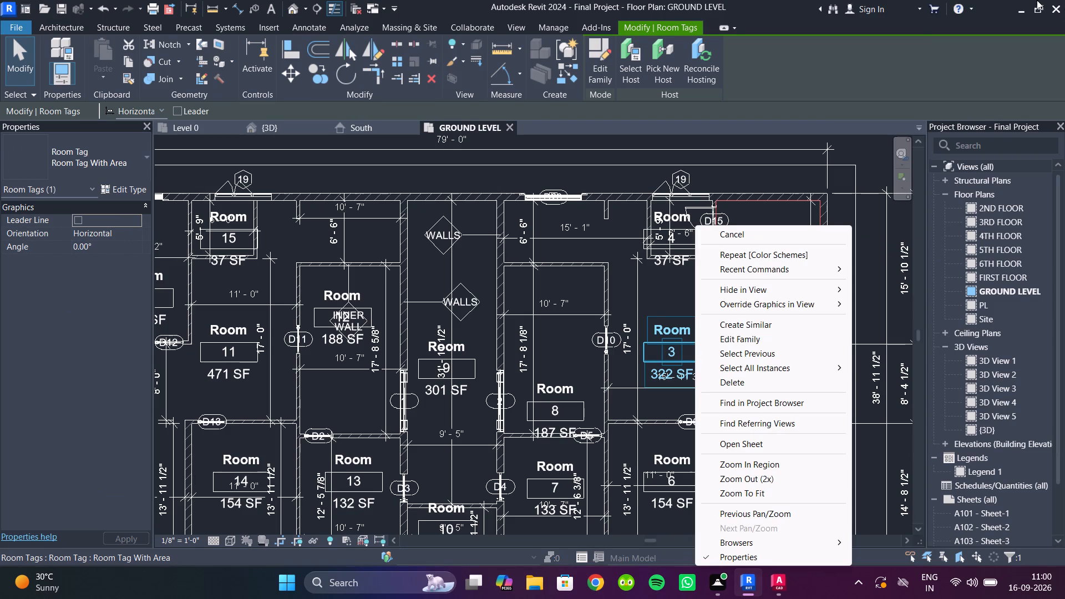
# Place a color fill legend outside the plan's east side, using space type Rooms and the Department color scheme.
pyautogui.click(226, 22)
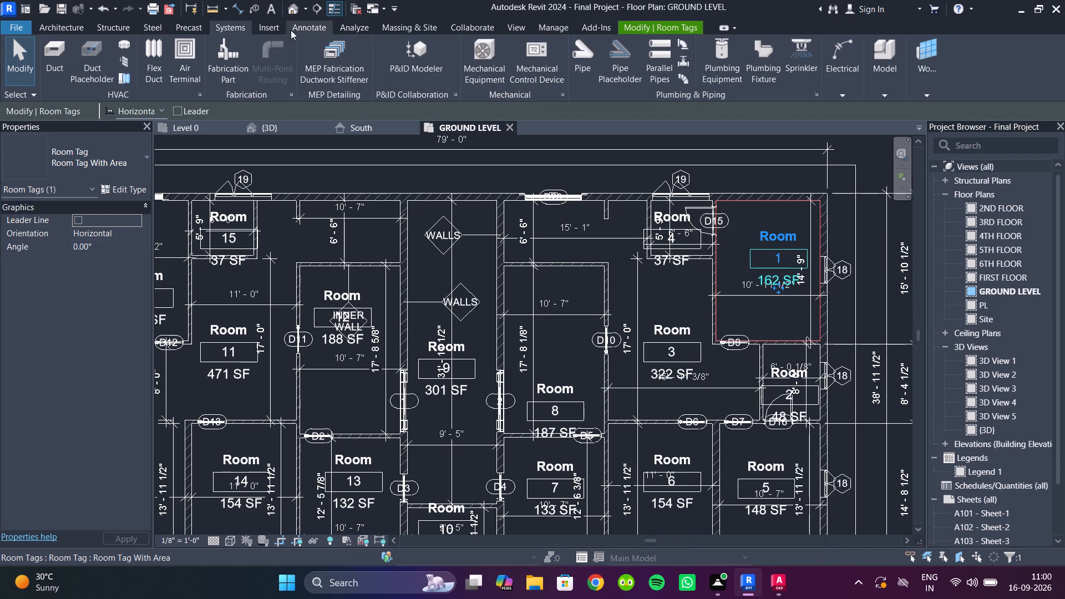
pyautogui.click(296, 29)
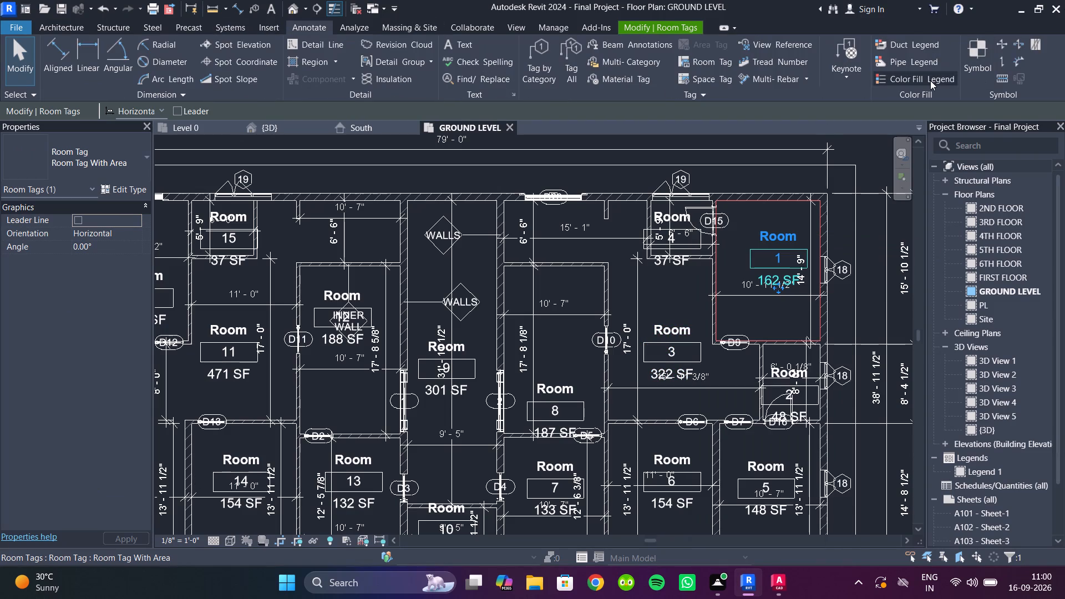
pyautogui.click(930, 80)
pyautogui.scroll(-2, 476, 276)
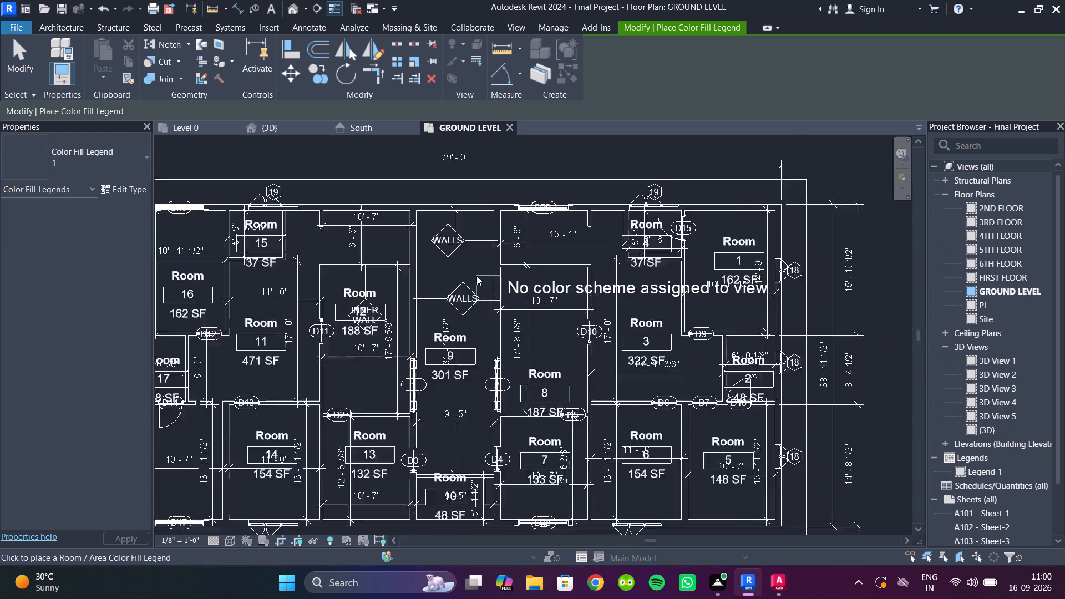
pyautogui.moveTo(640, 298); pyautogui.dragTo(321, 278, button='middle')
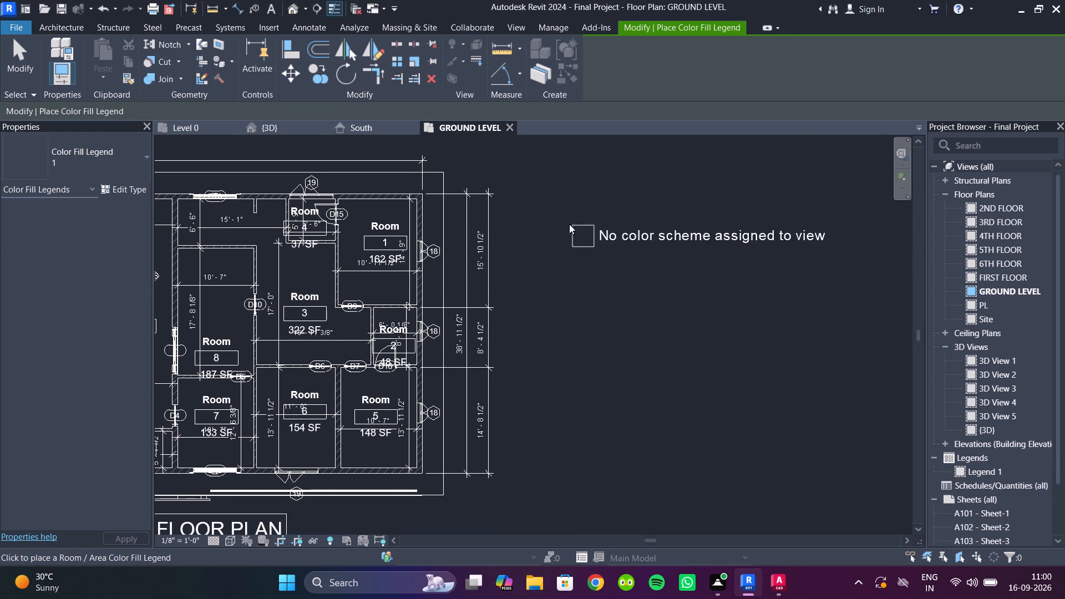
pyautogui.click(545, 219)
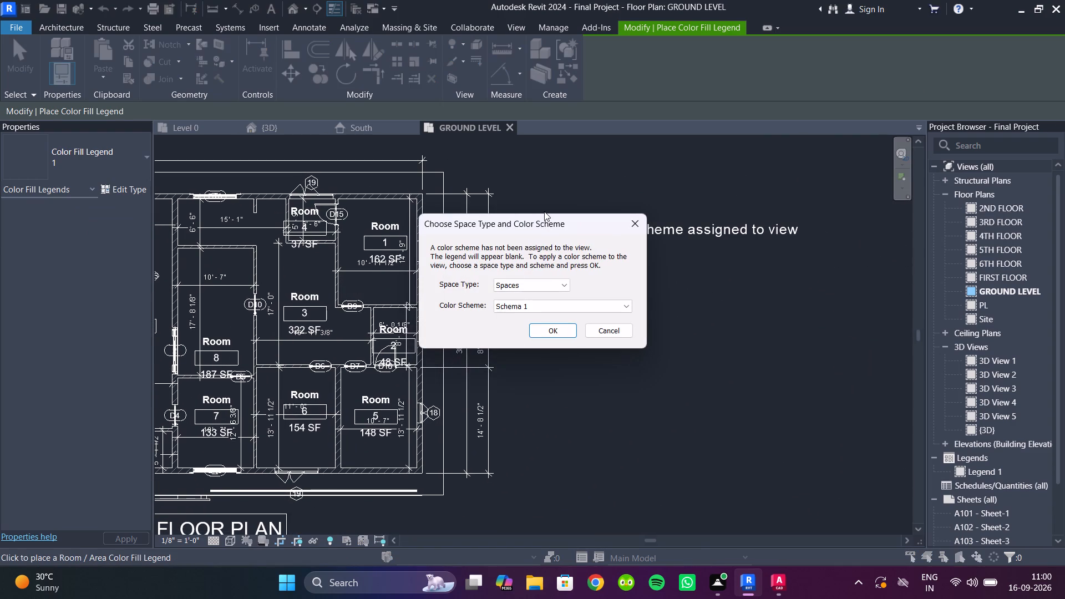
pyautogui.moveTo(545, 217); pyautogui.dragTo(726, 74)
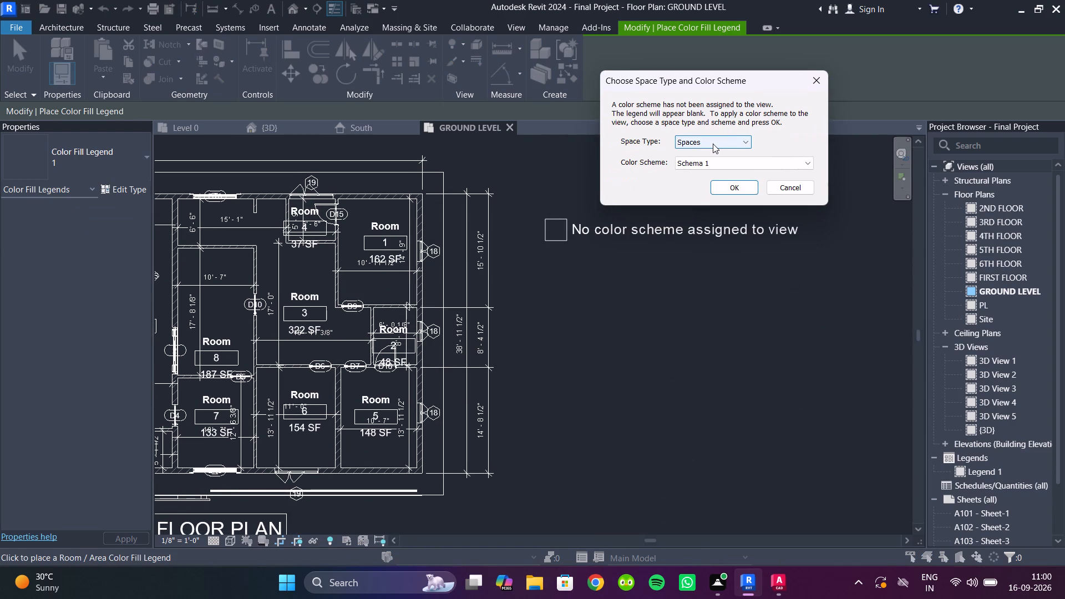
pyautogui.click(713, 144)
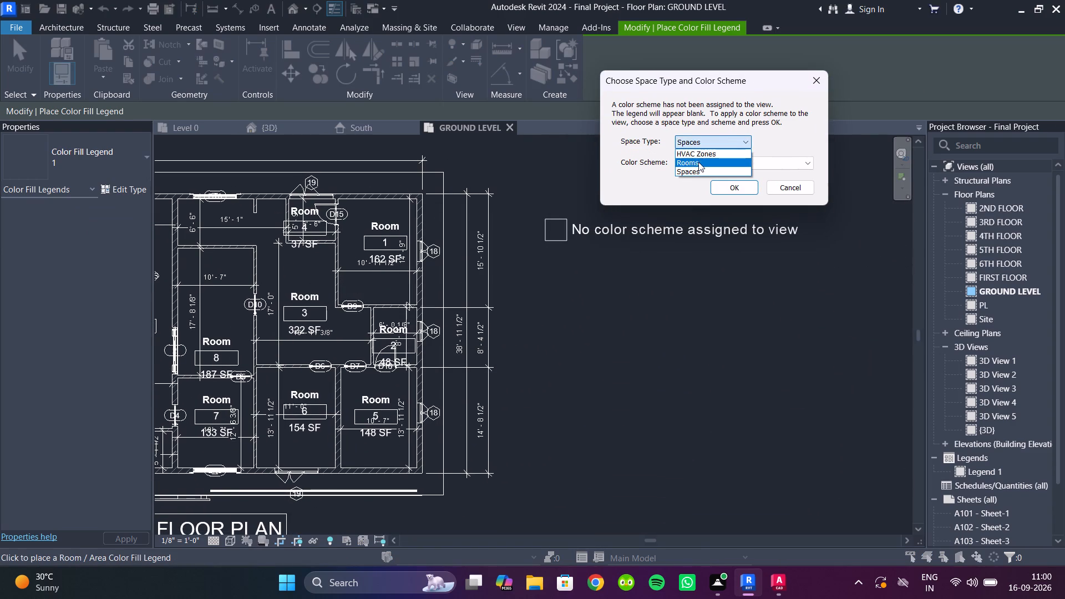
pyautogui.click(698, 162)
pyautogui.click(696, 162)
pyautogui.click(686, 197)
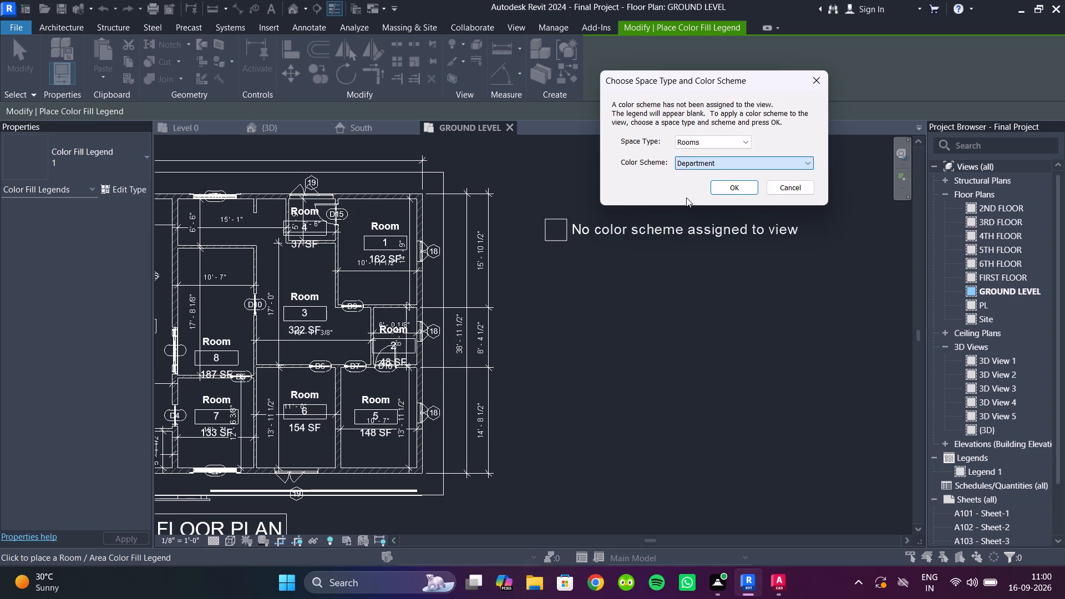
pyautogui.click(728, 191)
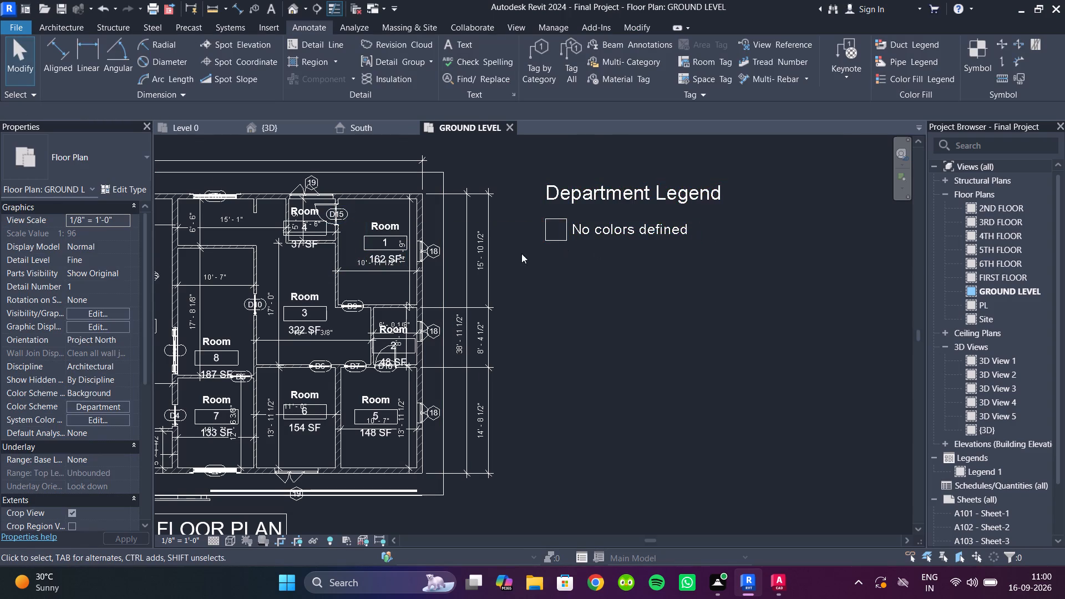
# Delete the Department Legend from beside the GROUND LEVEL plan.
pyautogui.scroll(3, 560, 252)
pyautogui.moveTo(564, 247); pyautogui.dragTo(592, 273, button='middle')
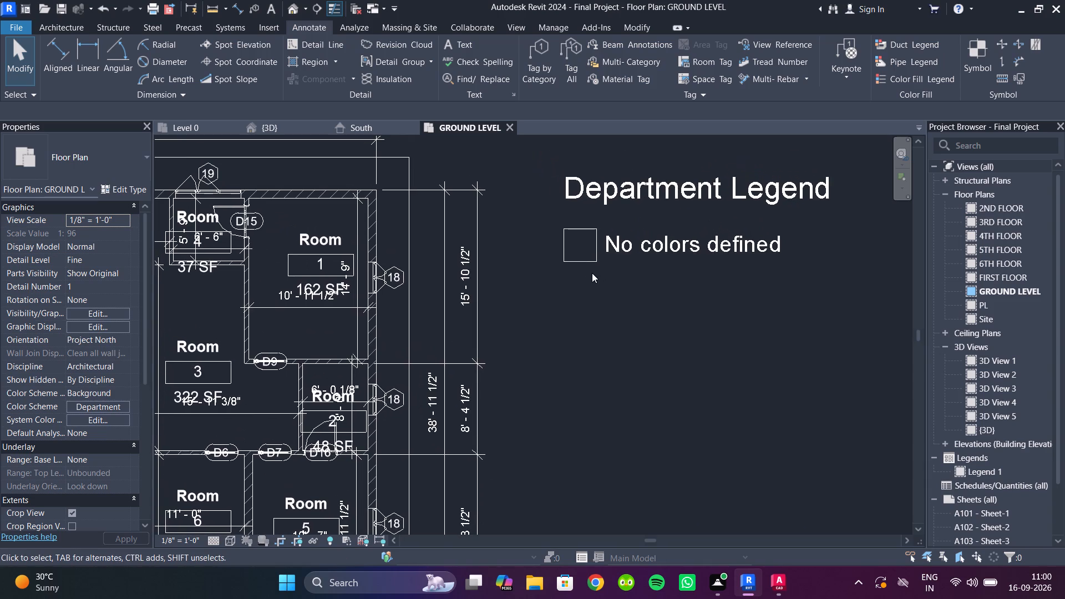
pyautogui.moveTo(706, 353); pyautogui.dragTo(848, 387, button='middle')
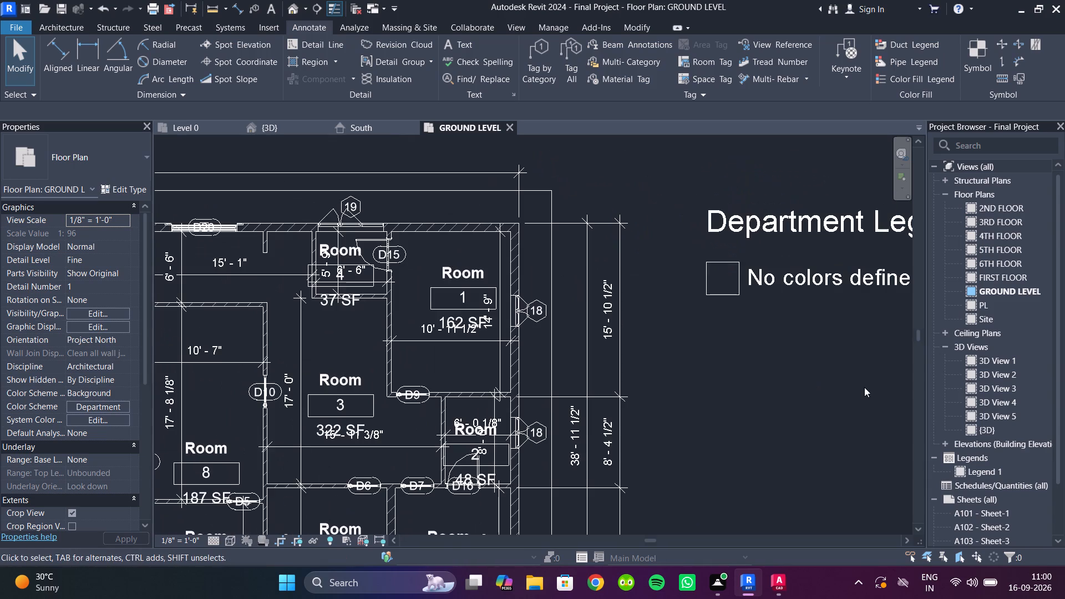
pyautogui.press('Escape')
pyautogui.press('Escape')
pyautogui.press('Escape')
pyautogui.click(800, 270)
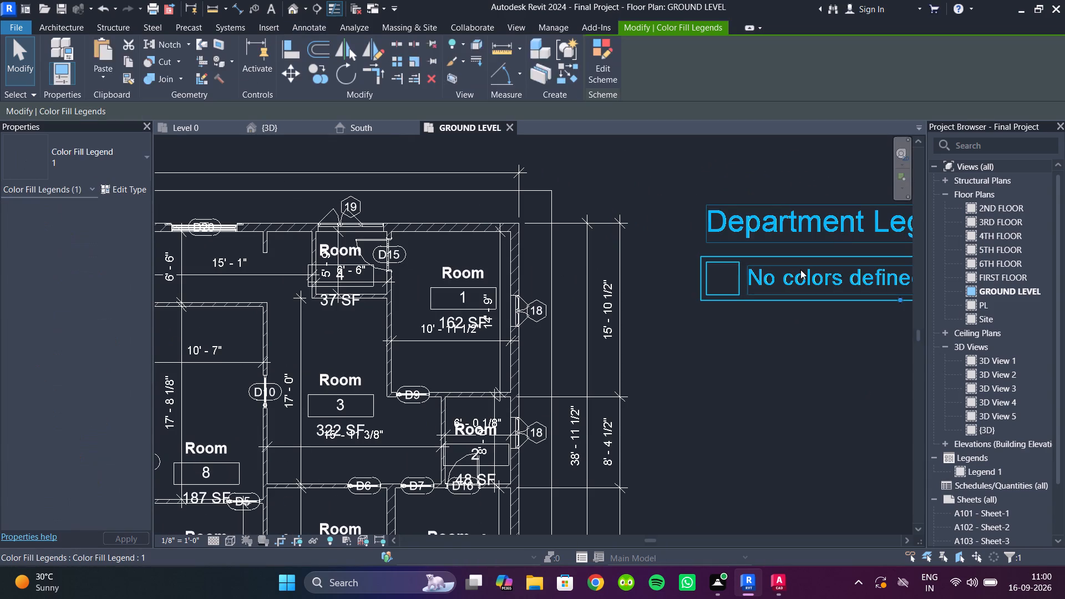
pyautogui.press('Delete')
# Select all room instances on the GROUND LEVEL plan, starting from Room 1, and delete them.
pyautogui.click(474, 277)
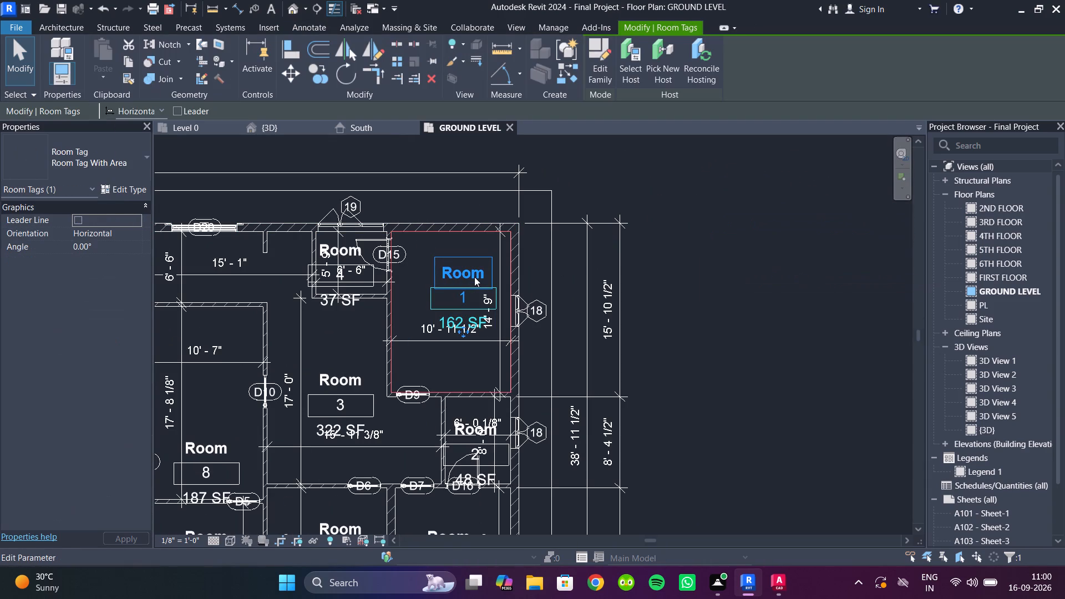
pyautogui.press('Escape')
pyautogui.press('Escape')
pyautogui.moveTo(509, 167); pyautogui.dragTo(662, 162, button='middle')
pyautogui.scroll(1, 551, 177)
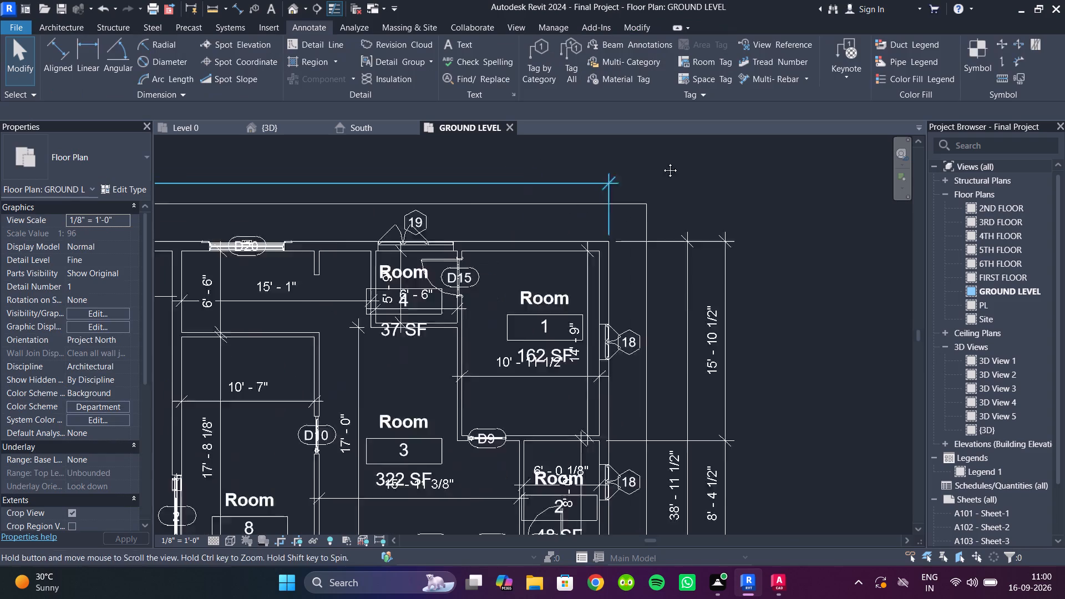
pyautogui.moveTo(662, 162); pyautogui.dragTo(663, 161, button='middle')
pyautogui.click(562, 246)
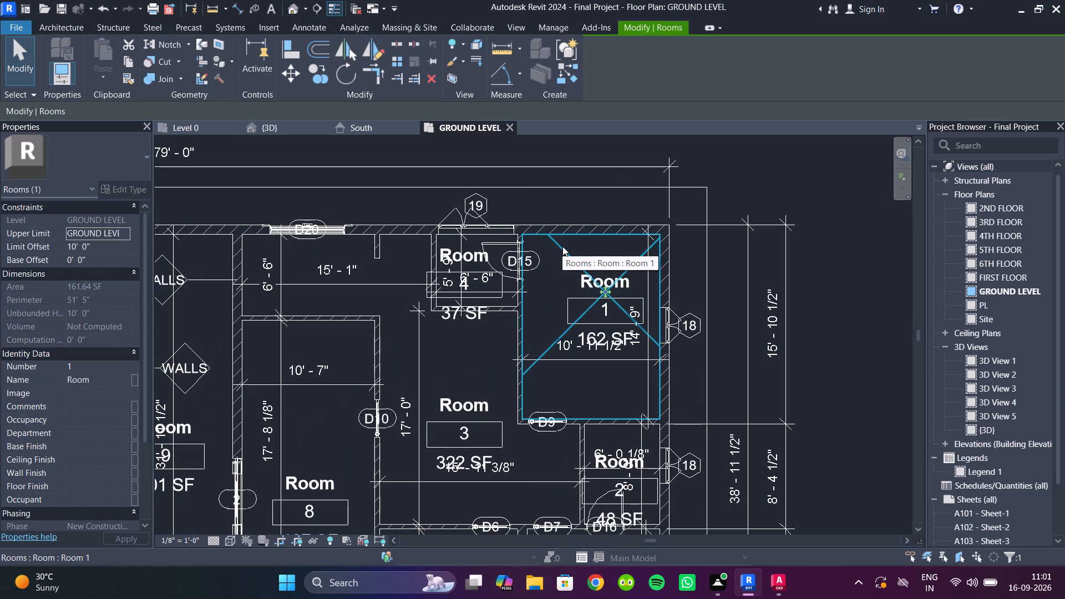
pyautogui.write('SA')
pyautogui.scroll(-6, 563, 246)
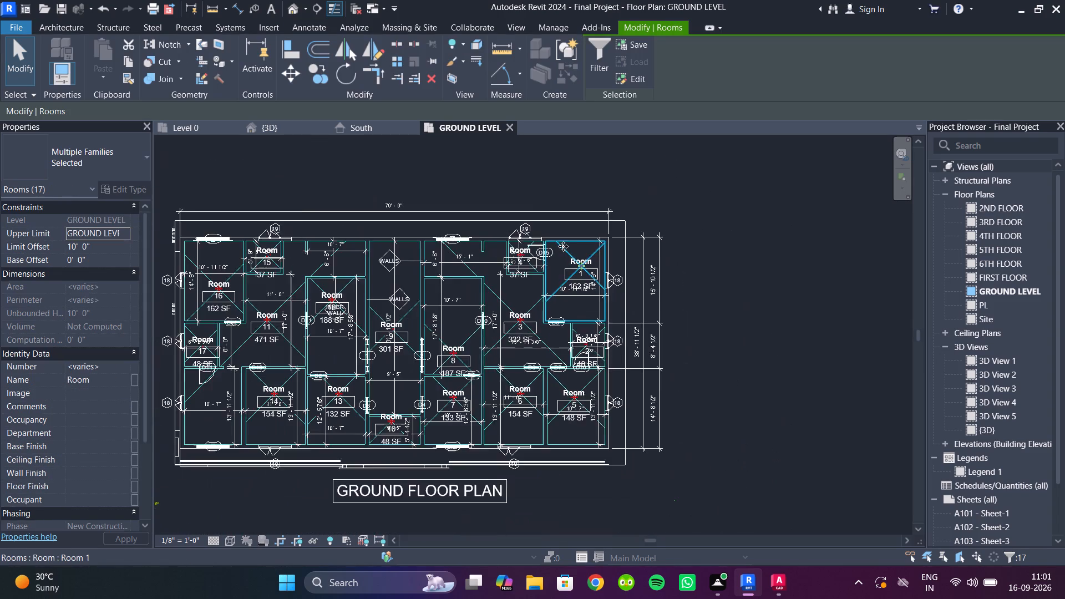
pyautogui.moveTo(557, 247); pyautogui.dragTo(647, 139, button='middle')
pyautogui.scroll(2, 488, 311)
pyautogui.scroll(2, 756, 202)
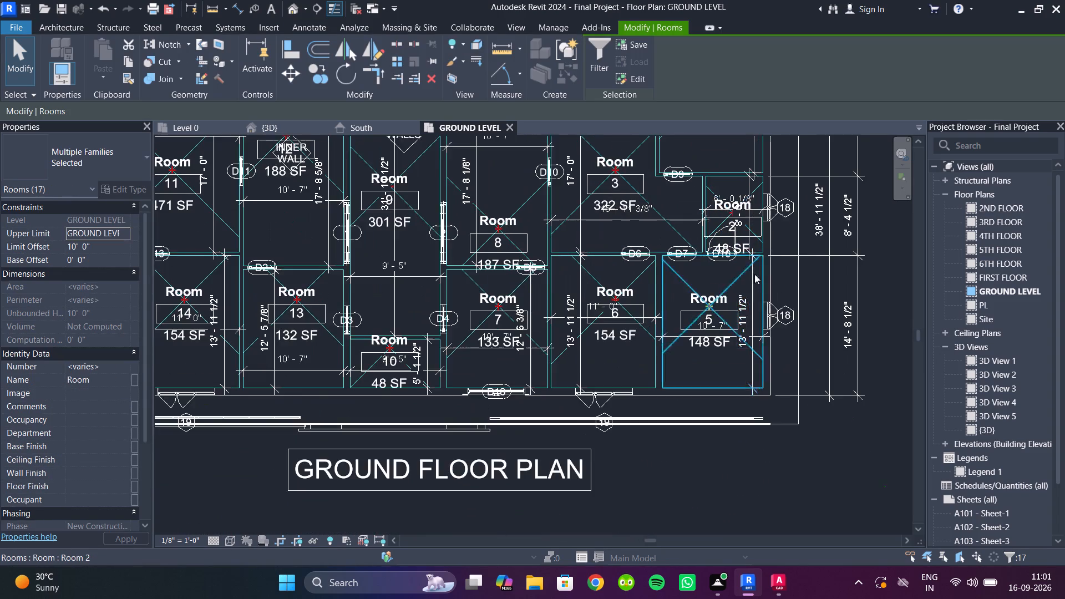
pyautogui.scroll(3, 747, 285)
pyautogui.press('Delete')
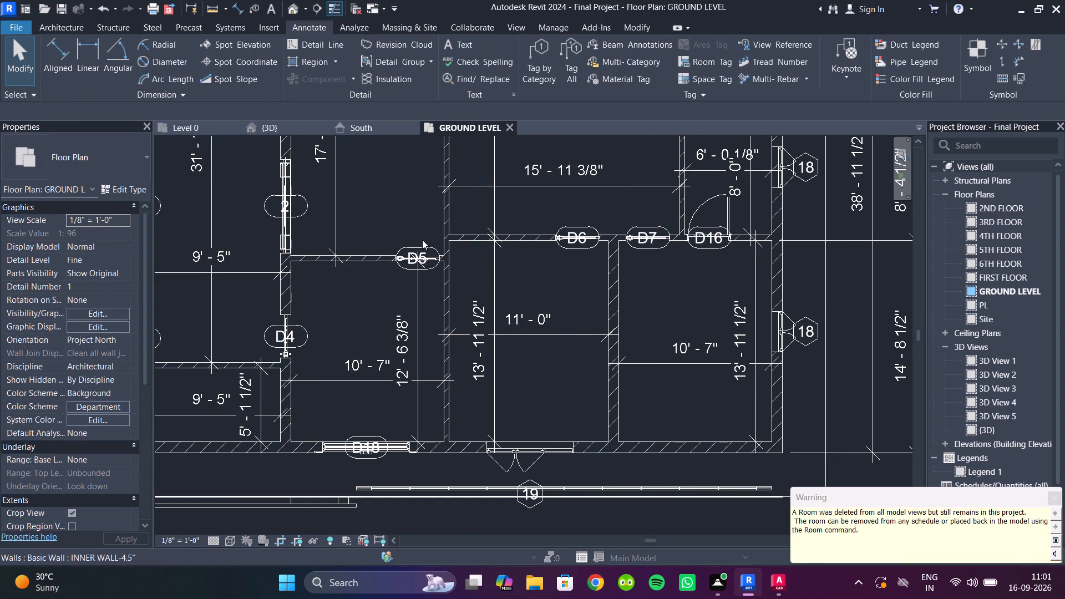
pyautogui.scroll(-4, 422, 240)
pyautogui.press('Escape')
pyautogui.press('Escape')
pyautogui.press('Escape')
# Place a new tagged room in the plan's northeast corner enclosure, above door D9.
pyautogui.click(78, 28)
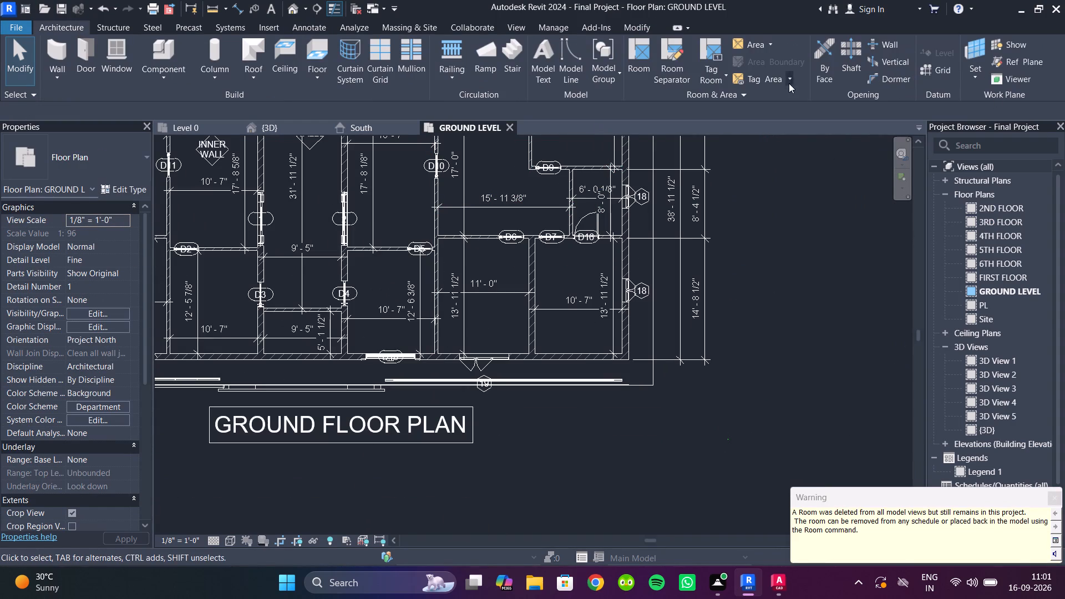
pyautogui.click(640, 60)
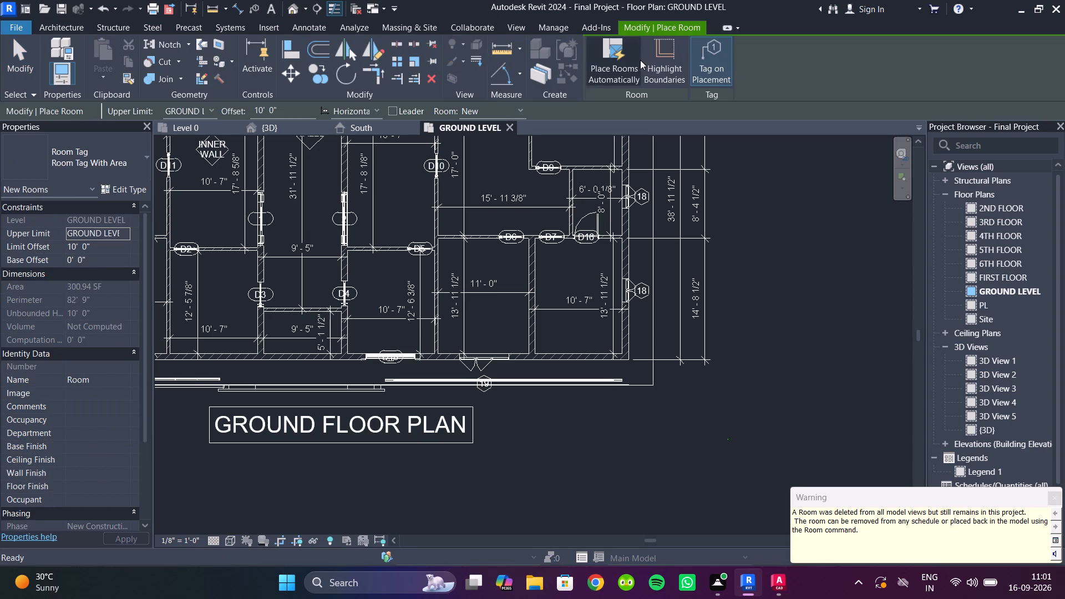
pyautogui.moveTo(560, 243); pyautogui.dragTo(555, 416, button='middle')
pyautogui.scroll(3, 534, 243)
pyautogui.click(593, 271)
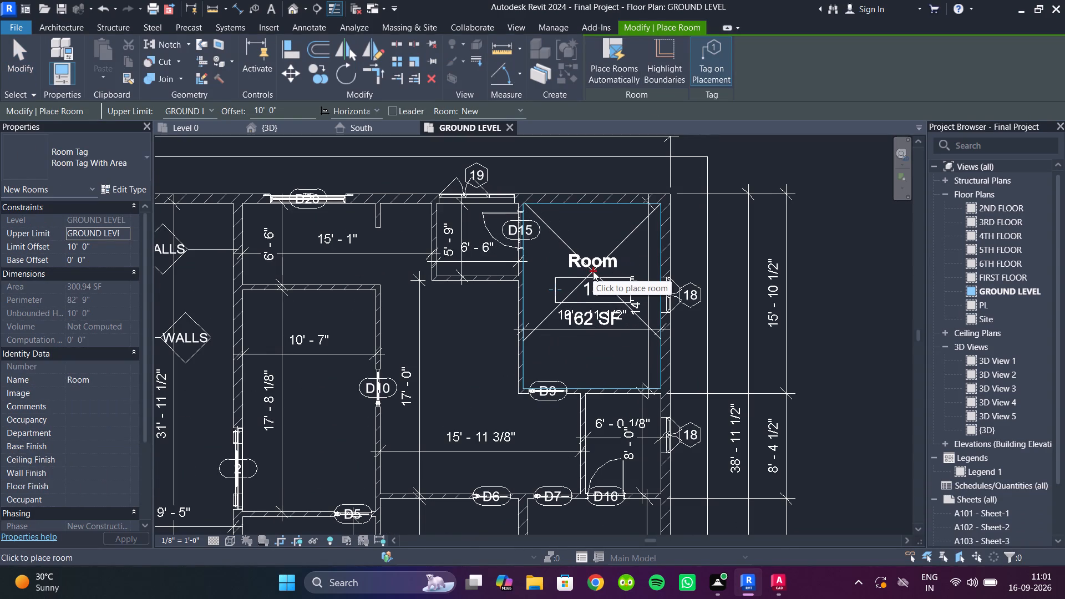
pyautogui.press('Escape')
pyautogui.scroll(4, 608, 299)
pyautogui.press('Escape')
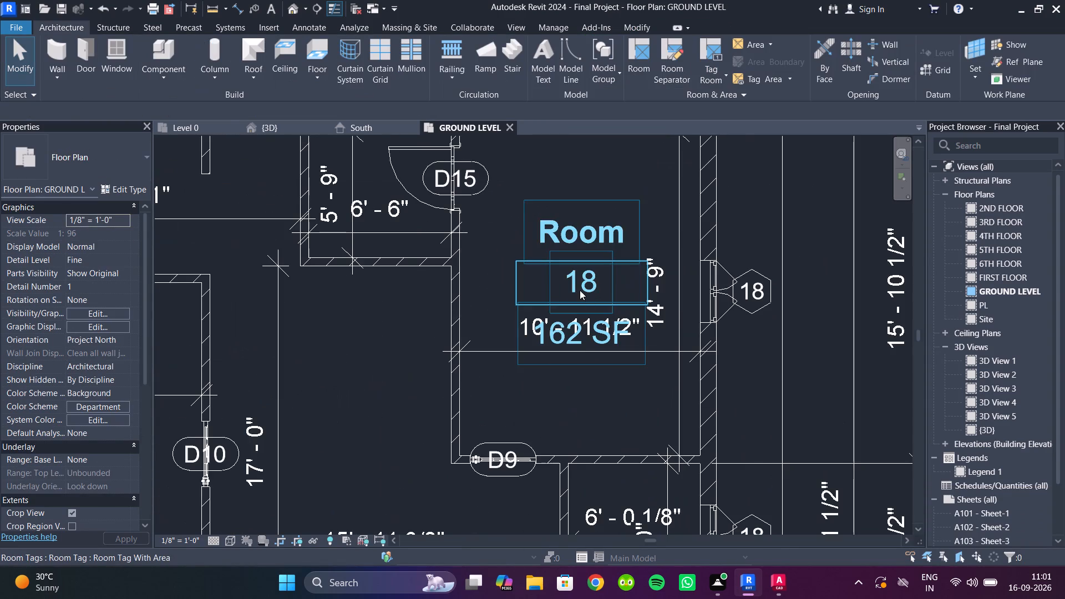
# Set the northeast corner room's number to 1 in its tag.
pyautogui.doubleClick(580, 290)
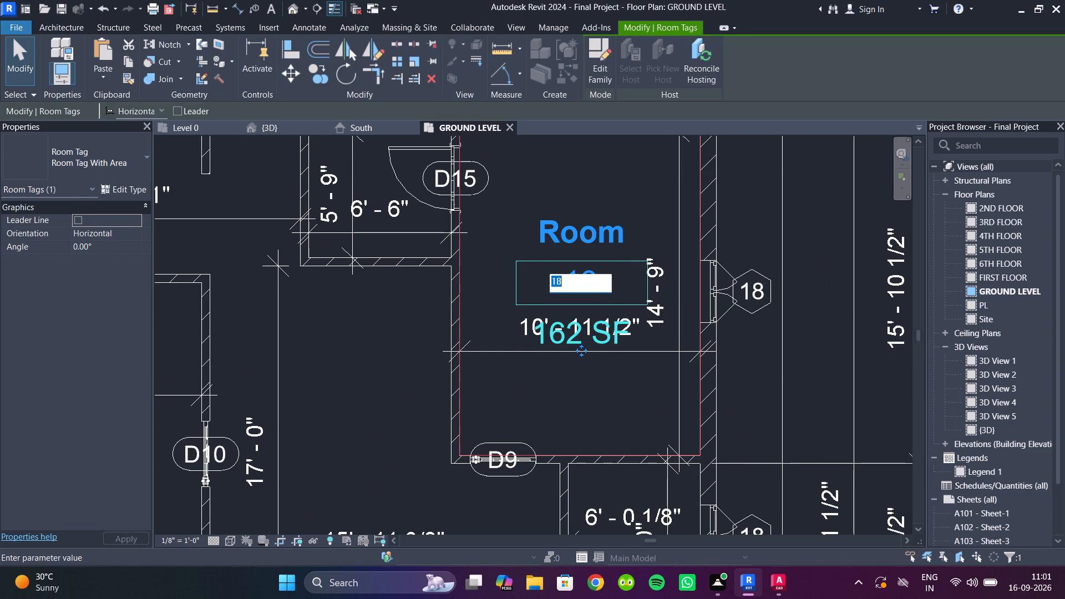
pyautogui.press('1')
pyautogui.click(630, 142)
pyautogui.scroll(-10, 630, 141)
pyautogui.click(846, 271)
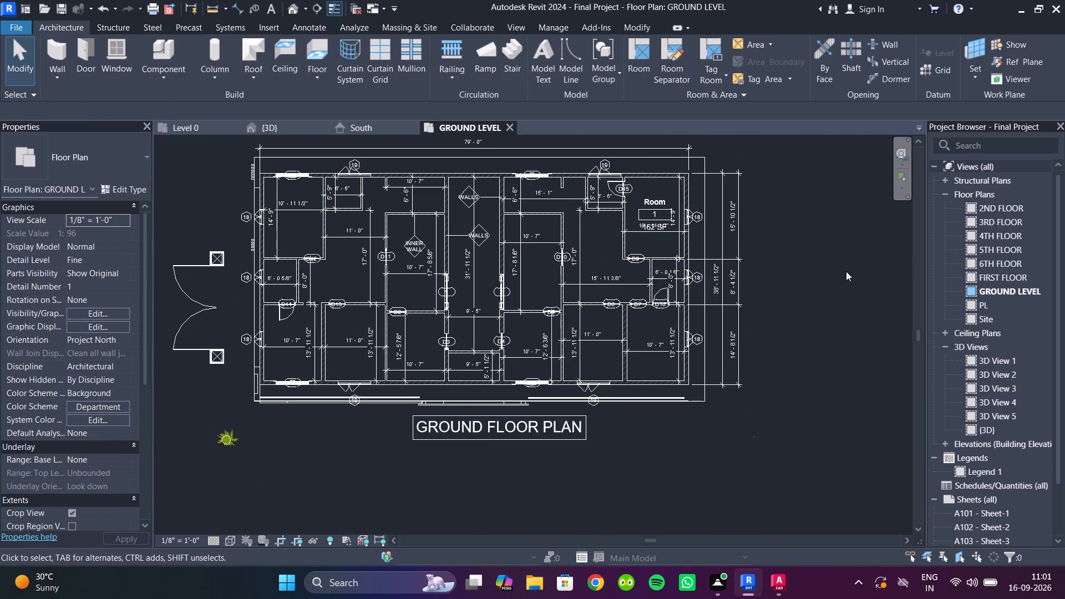
# Place tagged rooms in the large L-shaped space west of Room 1 and the two southeast enclosures below doors D7 and D6.
pyautogui.click(631, 57)
pyautogui.scroll(3, 642, 238)
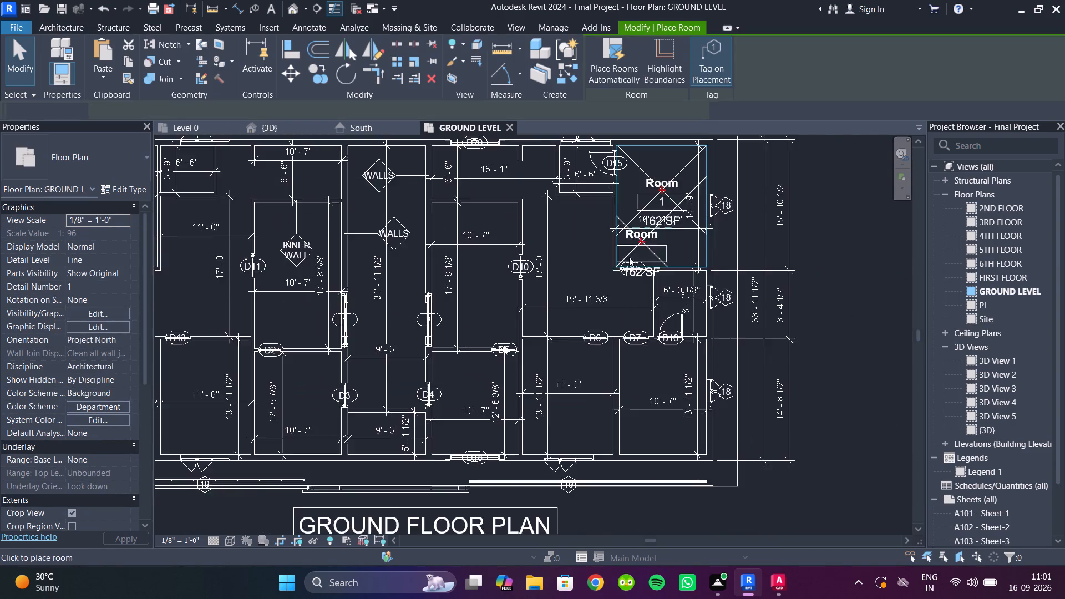
pyautogui.scroll(3, 629, 257)
pyautogui.moveTo(580, 260); pyautogui.dragTo(531, 357, button='middle')
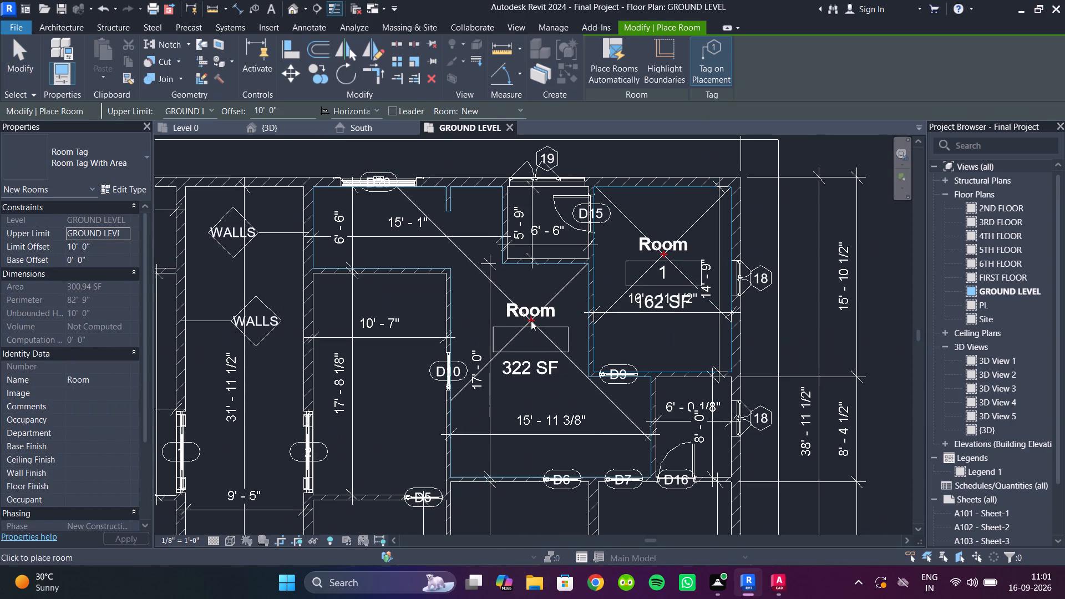
pyautogui.click(531, 321)
pyautogui.moveTo(648, 403); pyautogui.dragTo(500, 129, button='middle')
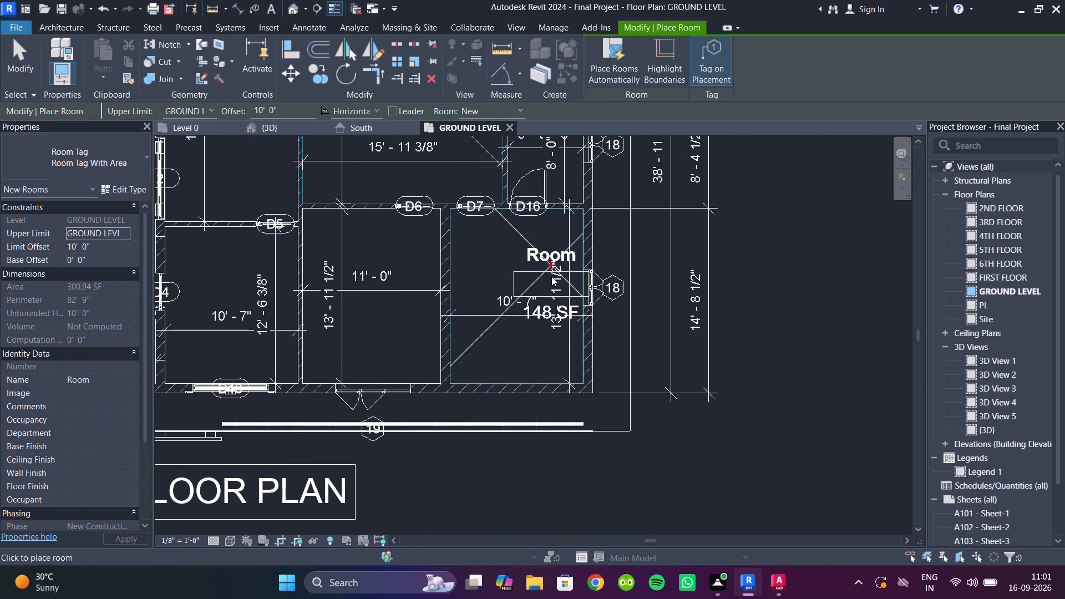
pyautogui.click(551, 278)
pyautogui.click(377, 316)
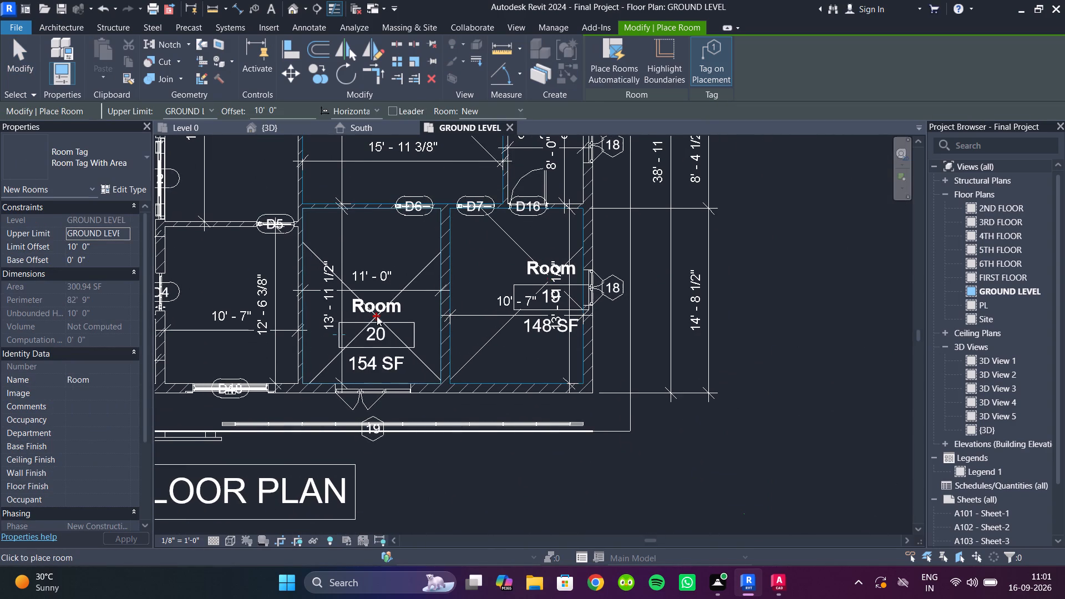
pyautogui.press('Escape')
pyautogui.press('Escape')
pyautogui.press('Escape')
pyautogui.press('Escape')
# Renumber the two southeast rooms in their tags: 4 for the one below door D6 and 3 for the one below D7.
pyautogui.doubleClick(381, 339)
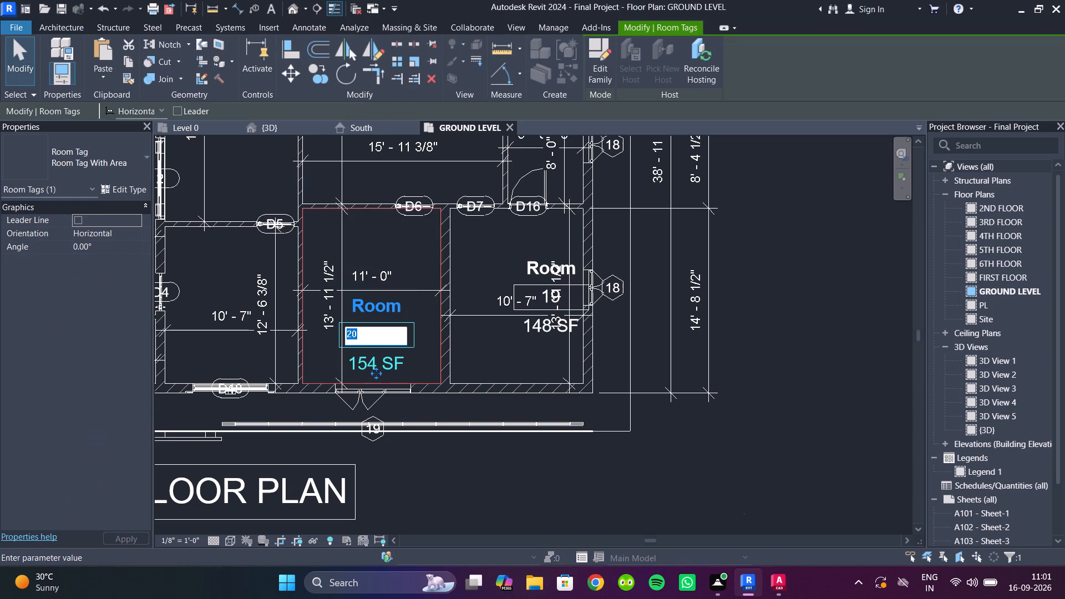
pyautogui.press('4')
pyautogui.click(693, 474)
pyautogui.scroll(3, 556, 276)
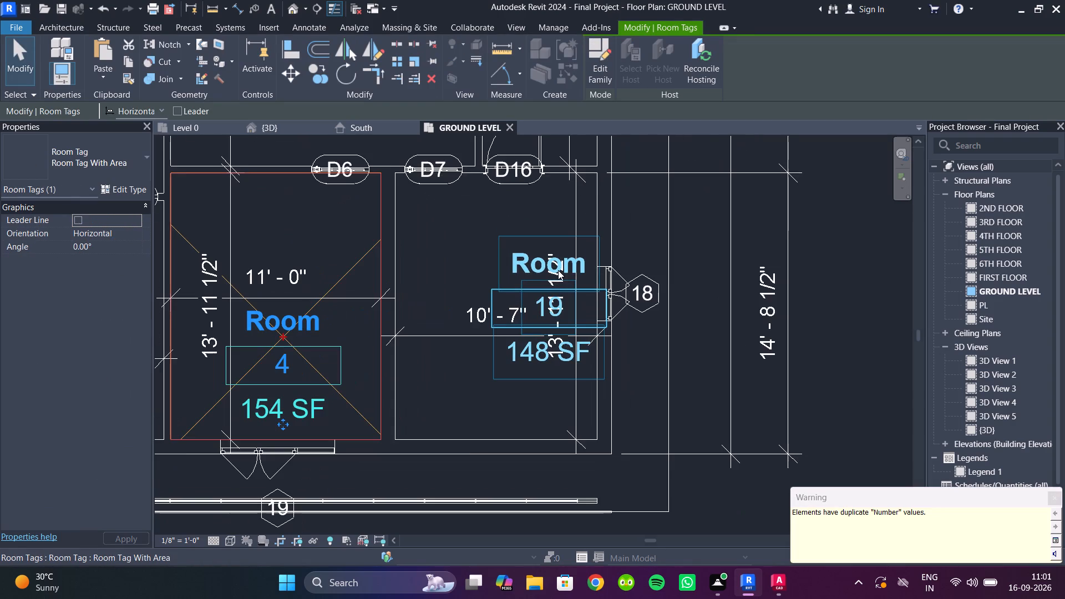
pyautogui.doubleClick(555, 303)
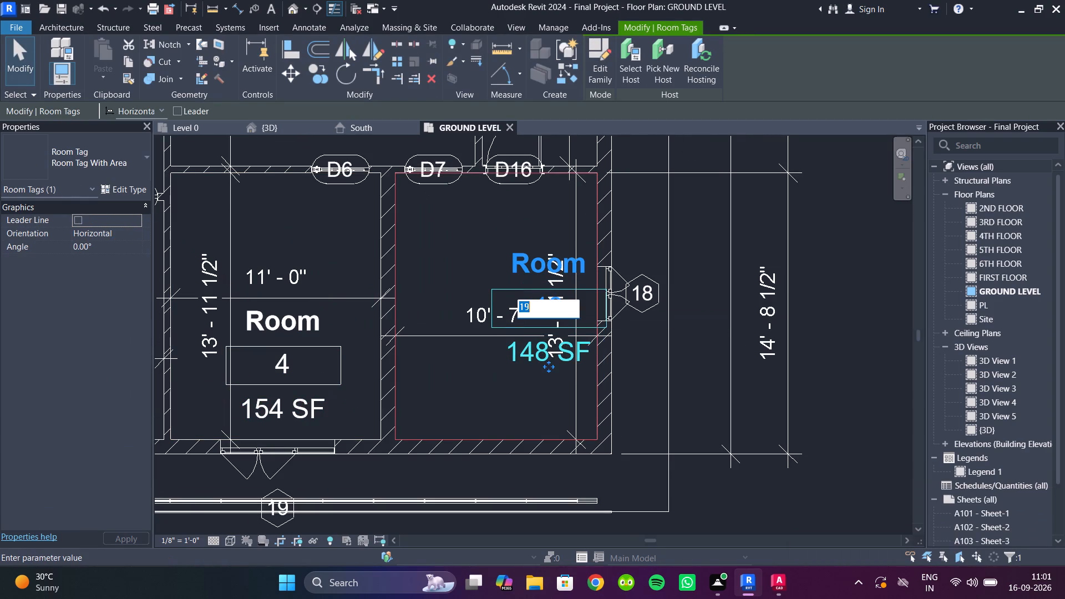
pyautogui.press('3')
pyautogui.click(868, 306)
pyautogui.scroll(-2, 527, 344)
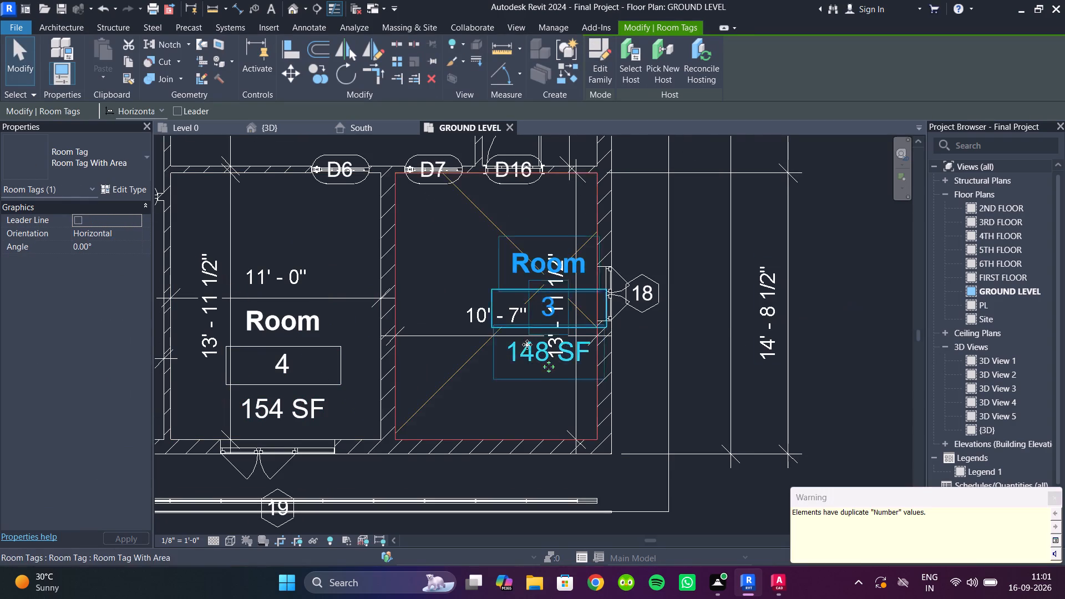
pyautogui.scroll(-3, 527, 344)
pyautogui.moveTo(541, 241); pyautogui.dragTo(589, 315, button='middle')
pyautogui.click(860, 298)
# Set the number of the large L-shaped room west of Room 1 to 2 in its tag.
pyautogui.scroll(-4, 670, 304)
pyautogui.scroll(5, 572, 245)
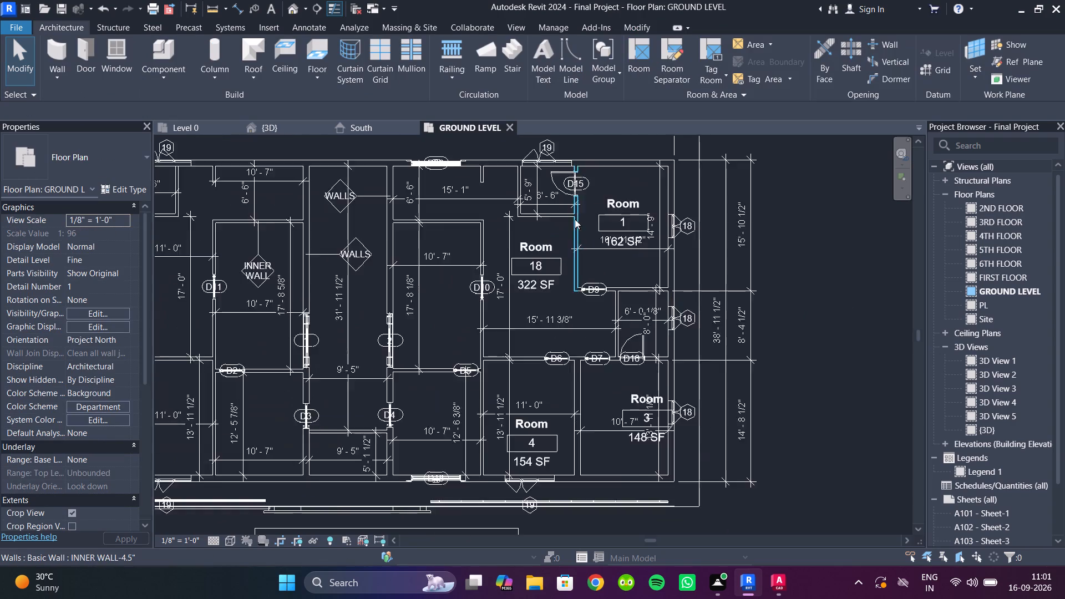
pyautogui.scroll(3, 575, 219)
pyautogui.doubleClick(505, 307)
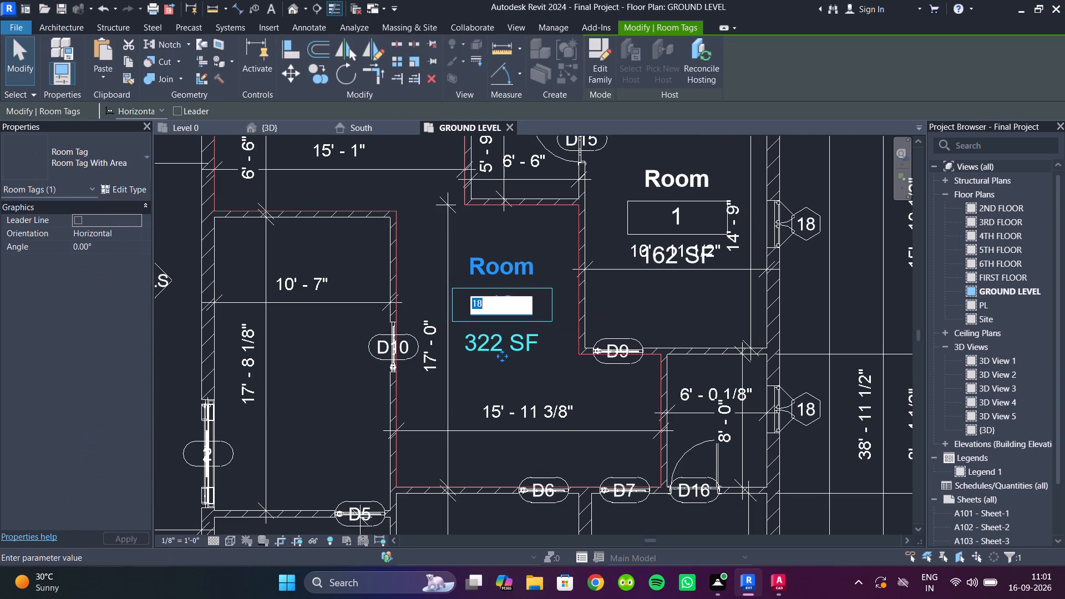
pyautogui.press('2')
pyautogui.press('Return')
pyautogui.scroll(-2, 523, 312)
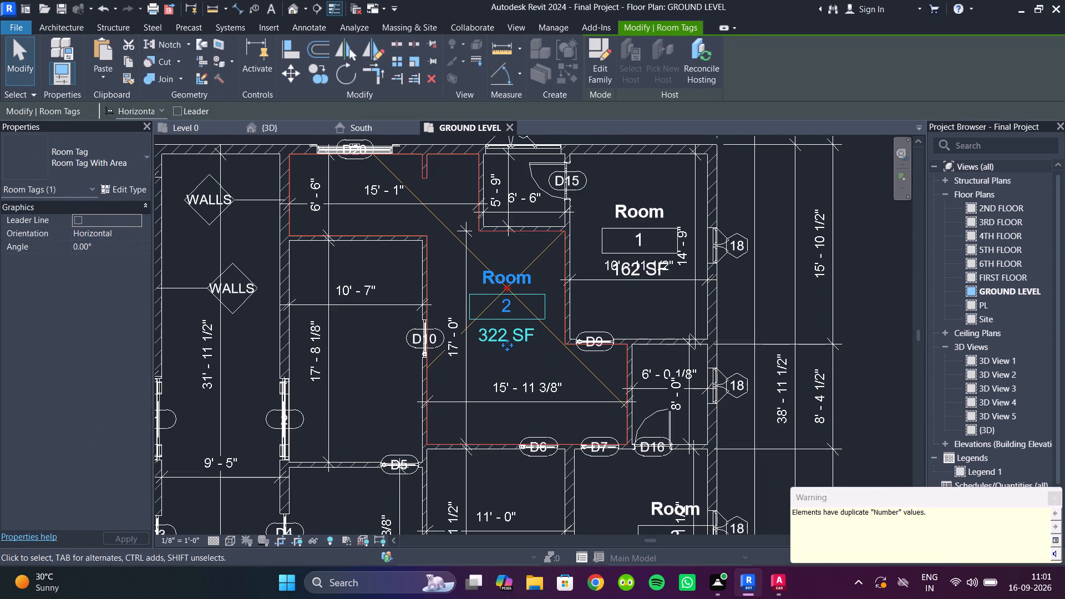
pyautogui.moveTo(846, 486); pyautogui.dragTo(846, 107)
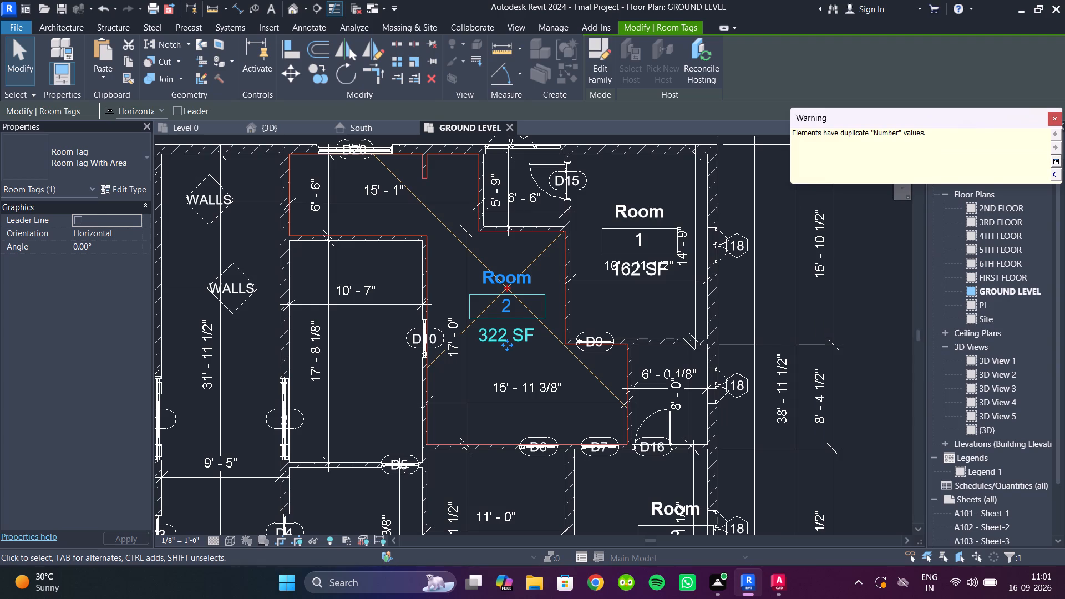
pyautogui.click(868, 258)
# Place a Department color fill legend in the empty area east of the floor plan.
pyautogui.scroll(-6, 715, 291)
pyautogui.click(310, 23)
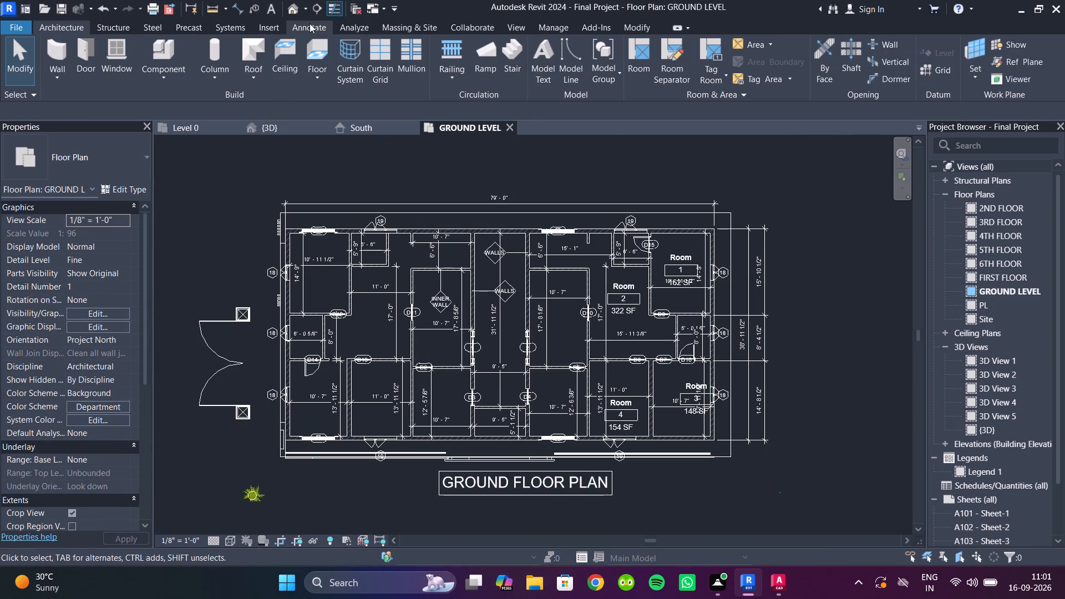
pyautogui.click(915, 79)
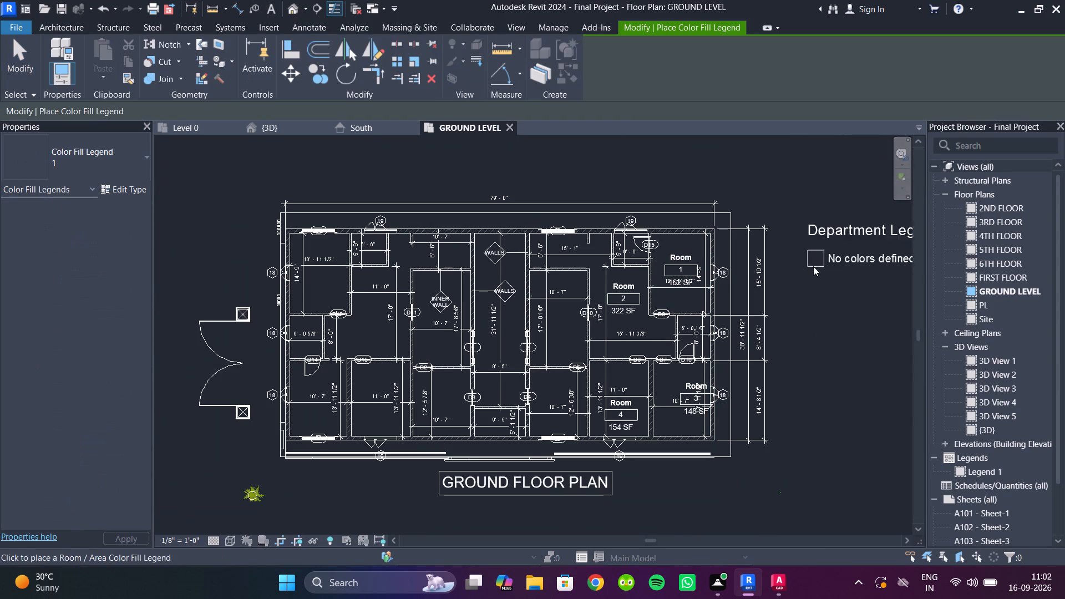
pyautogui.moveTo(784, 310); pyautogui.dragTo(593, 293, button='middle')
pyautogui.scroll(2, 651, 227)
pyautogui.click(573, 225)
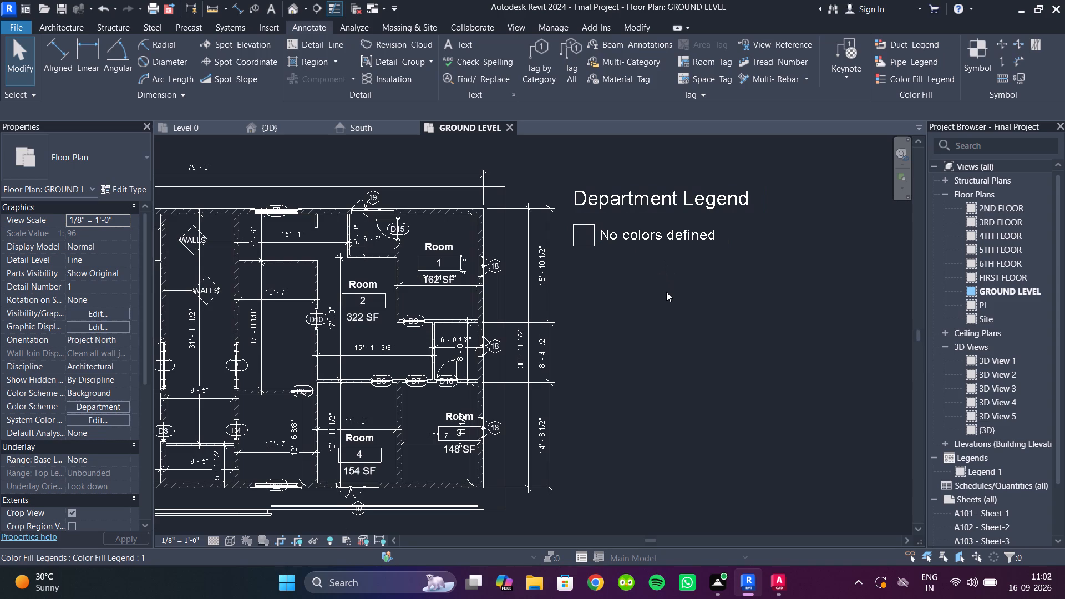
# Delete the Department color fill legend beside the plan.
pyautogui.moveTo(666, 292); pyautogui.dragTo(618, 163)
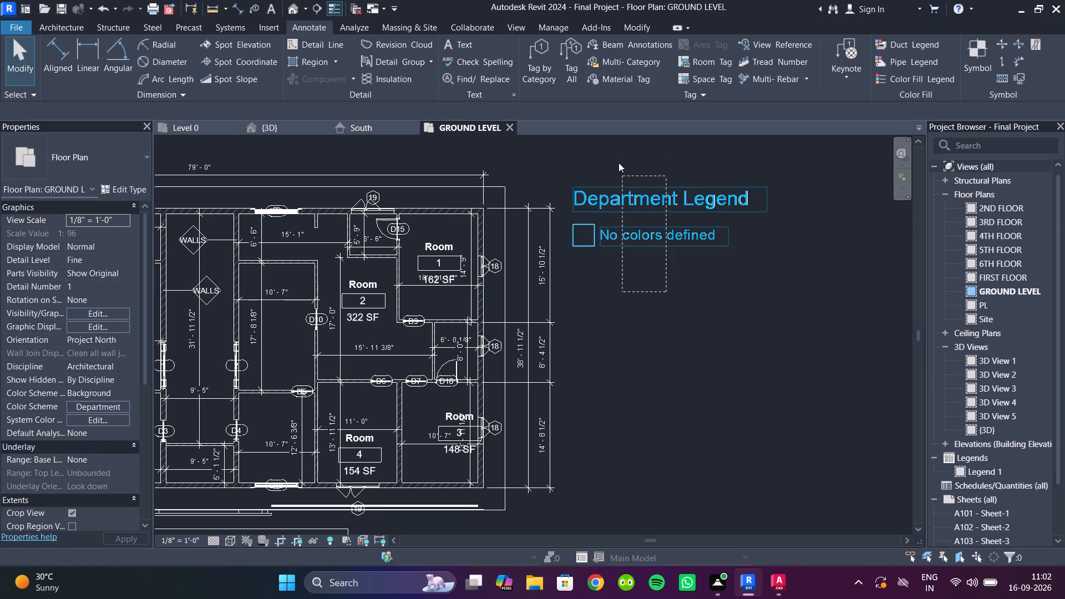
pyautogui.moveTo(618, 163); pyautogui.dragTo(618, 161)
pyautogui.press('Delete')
# Select all room instances, starting from Room 1 in the northeast corner, and delete them.
pyautogui.moveTo(593, 181); pyautogui.dragTo(723, 224, button='middle')
pyautogui.scroll(5, 489, 315)
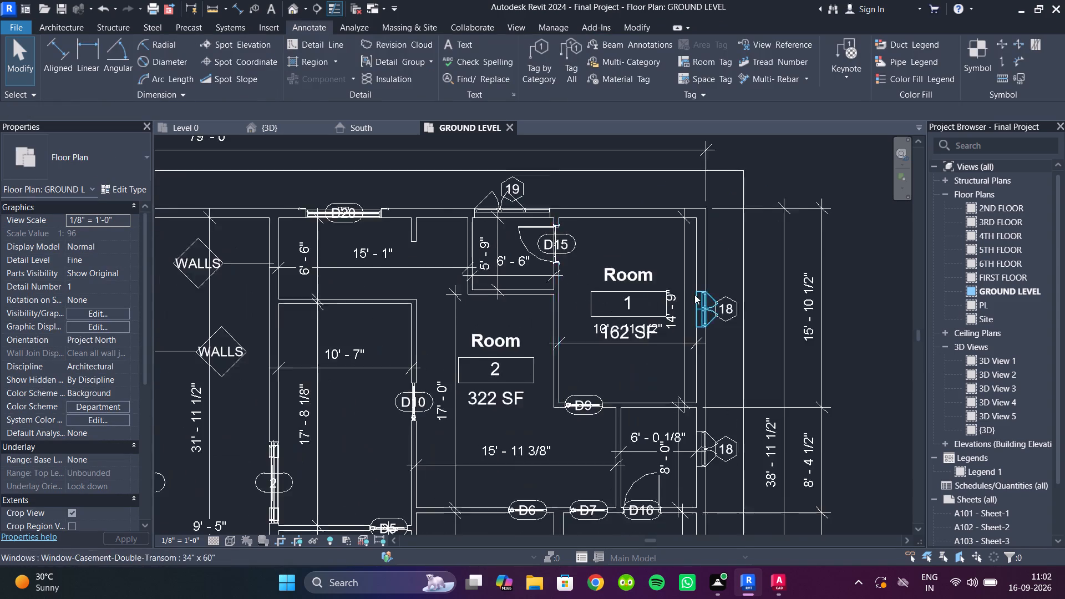
pyautogui.scroll(2, 694, 295)
pyautogui.click(619, 262)
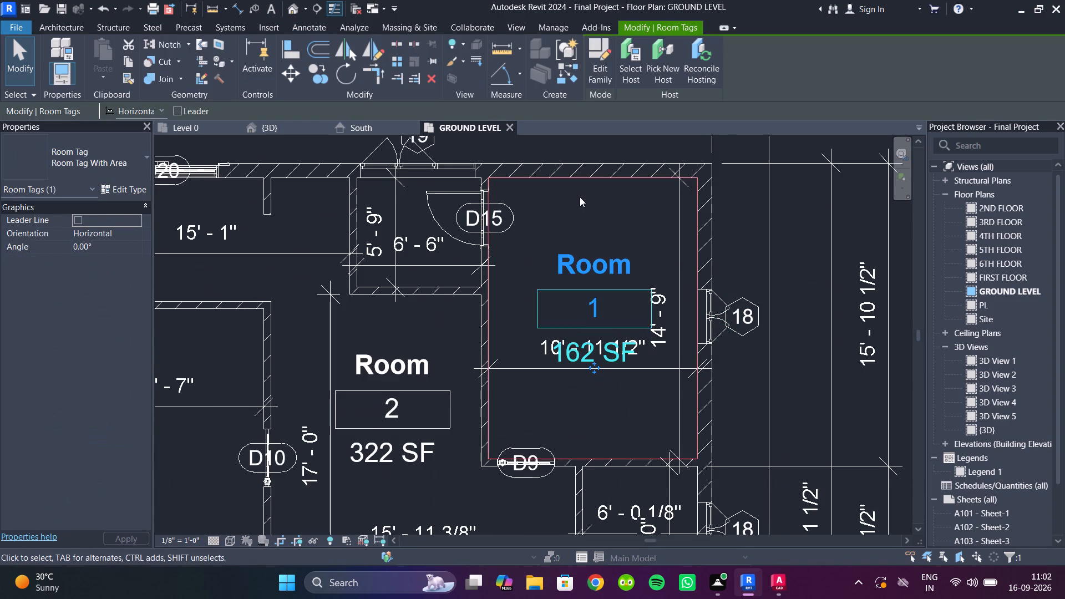
pyautogui.scroll(-3, 625, 206)
pyautogui.click(857, 194)
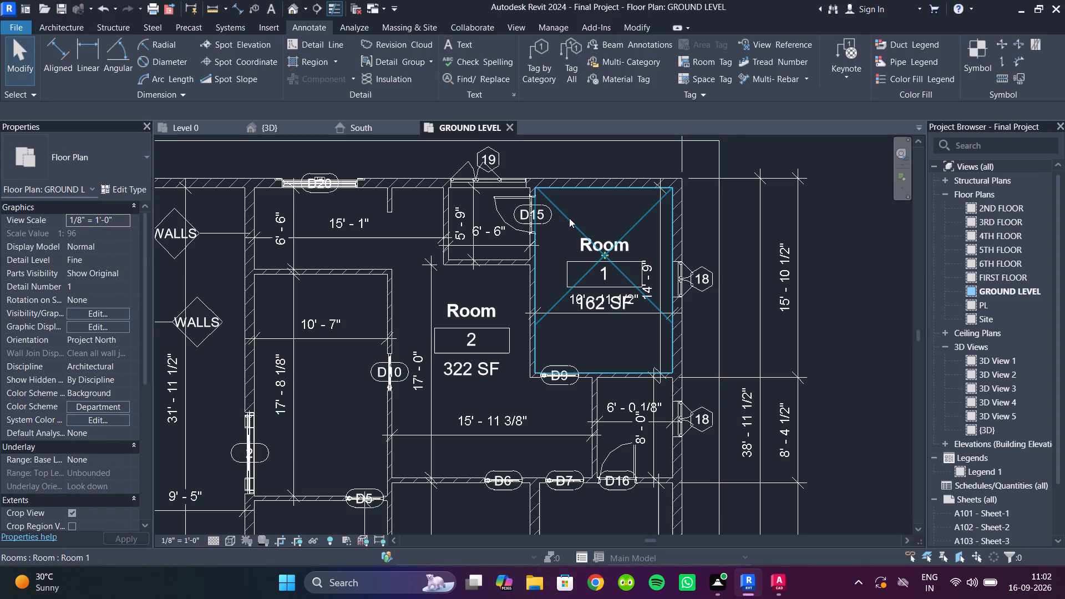
pyautogui.click(569, 218)
pyautogui.write('SA')
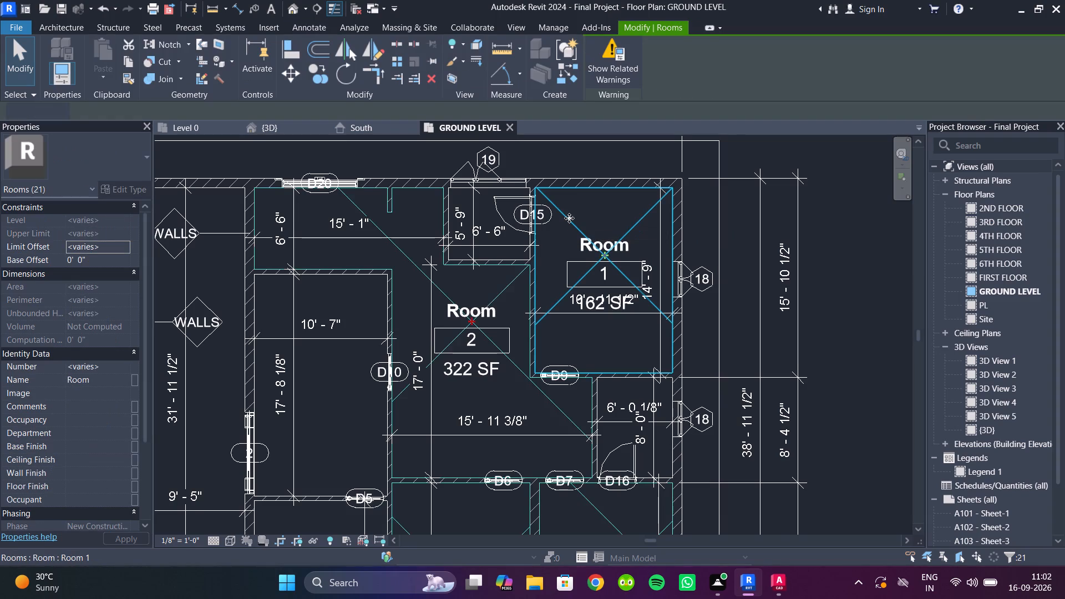
pyautogui.press('Delete')
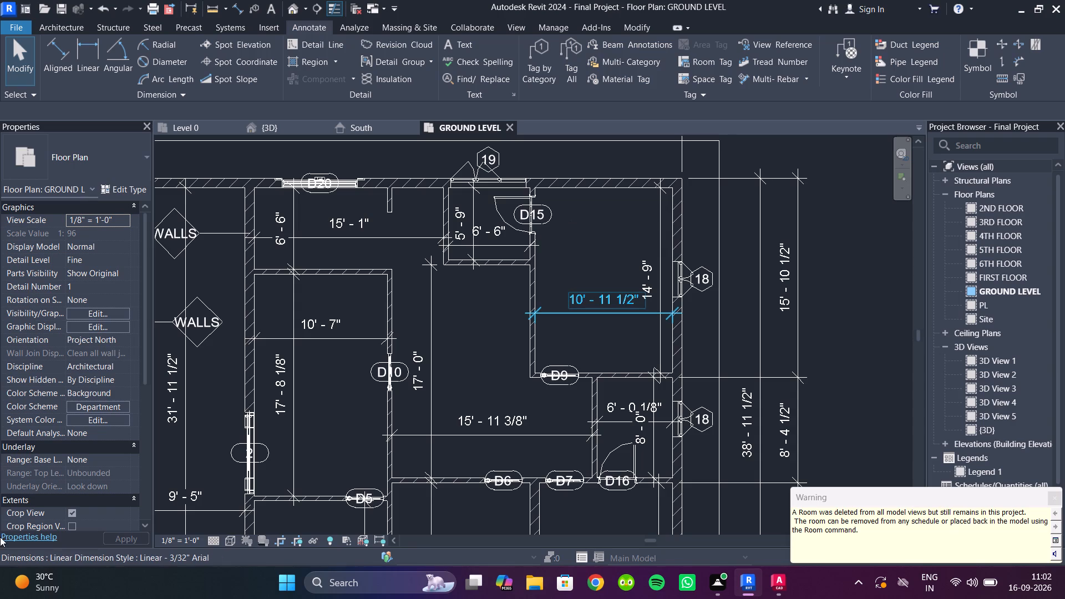
pyautogui.press('Escape')
pyautogui.press('Escape')
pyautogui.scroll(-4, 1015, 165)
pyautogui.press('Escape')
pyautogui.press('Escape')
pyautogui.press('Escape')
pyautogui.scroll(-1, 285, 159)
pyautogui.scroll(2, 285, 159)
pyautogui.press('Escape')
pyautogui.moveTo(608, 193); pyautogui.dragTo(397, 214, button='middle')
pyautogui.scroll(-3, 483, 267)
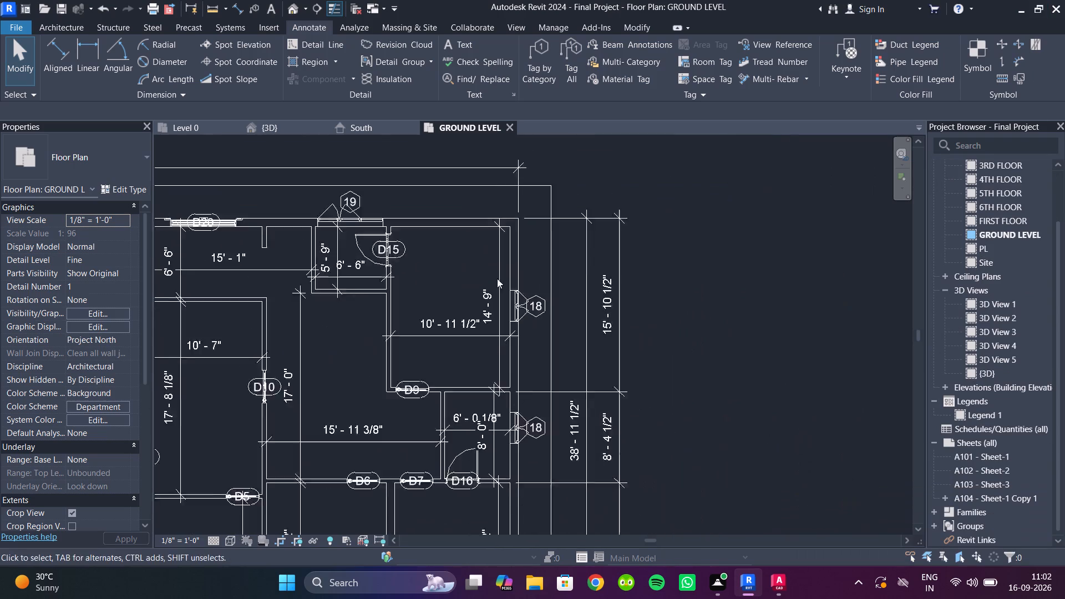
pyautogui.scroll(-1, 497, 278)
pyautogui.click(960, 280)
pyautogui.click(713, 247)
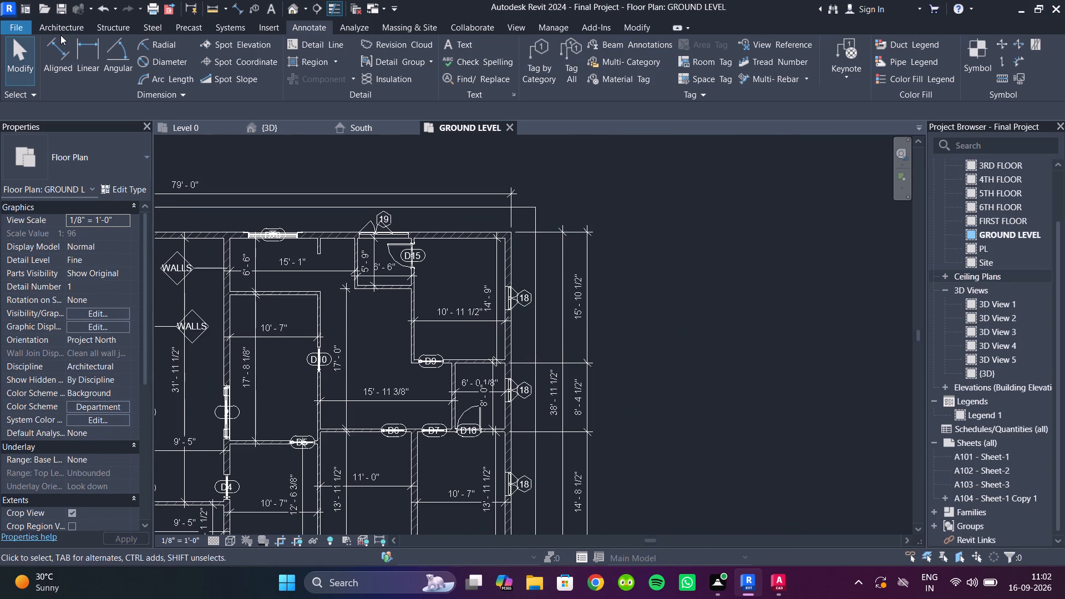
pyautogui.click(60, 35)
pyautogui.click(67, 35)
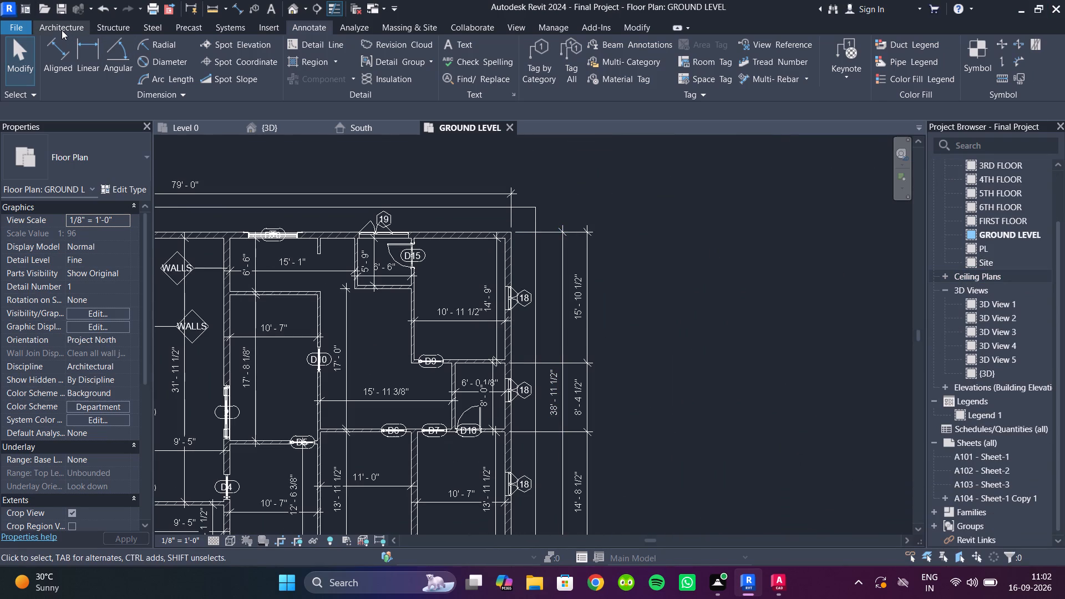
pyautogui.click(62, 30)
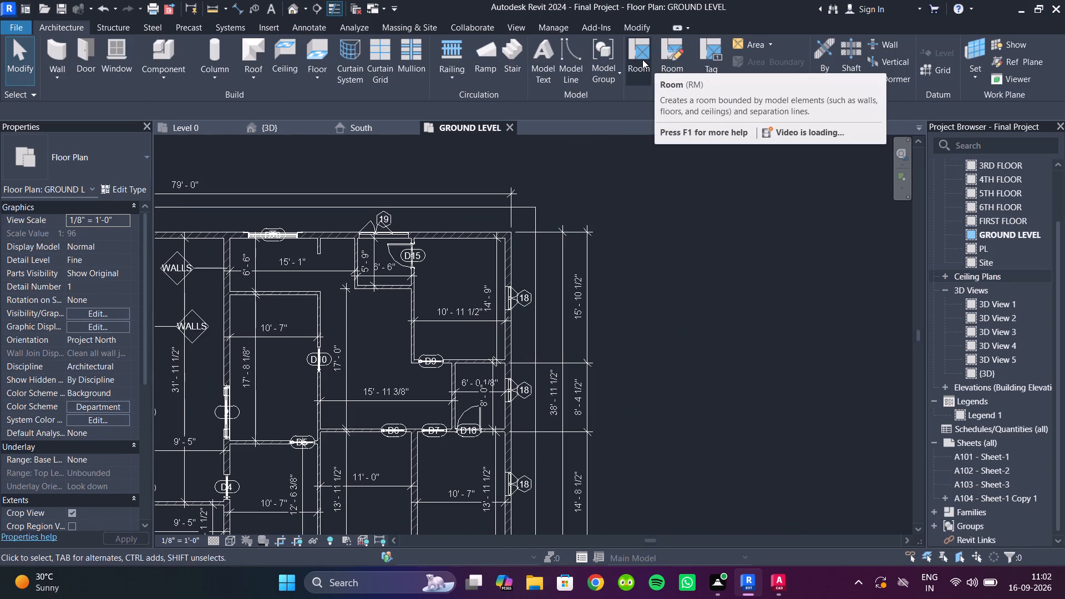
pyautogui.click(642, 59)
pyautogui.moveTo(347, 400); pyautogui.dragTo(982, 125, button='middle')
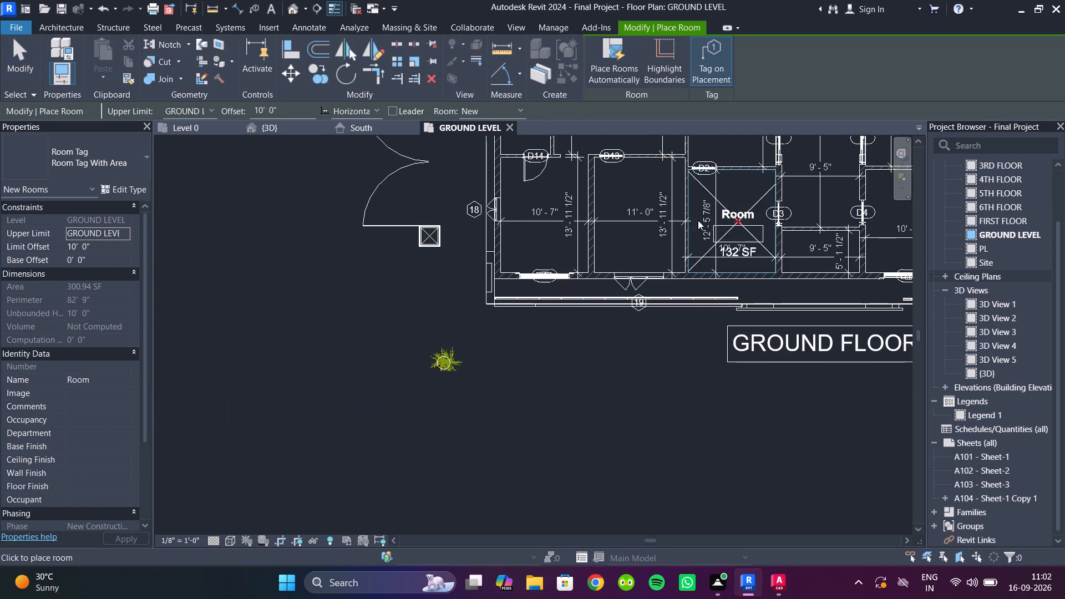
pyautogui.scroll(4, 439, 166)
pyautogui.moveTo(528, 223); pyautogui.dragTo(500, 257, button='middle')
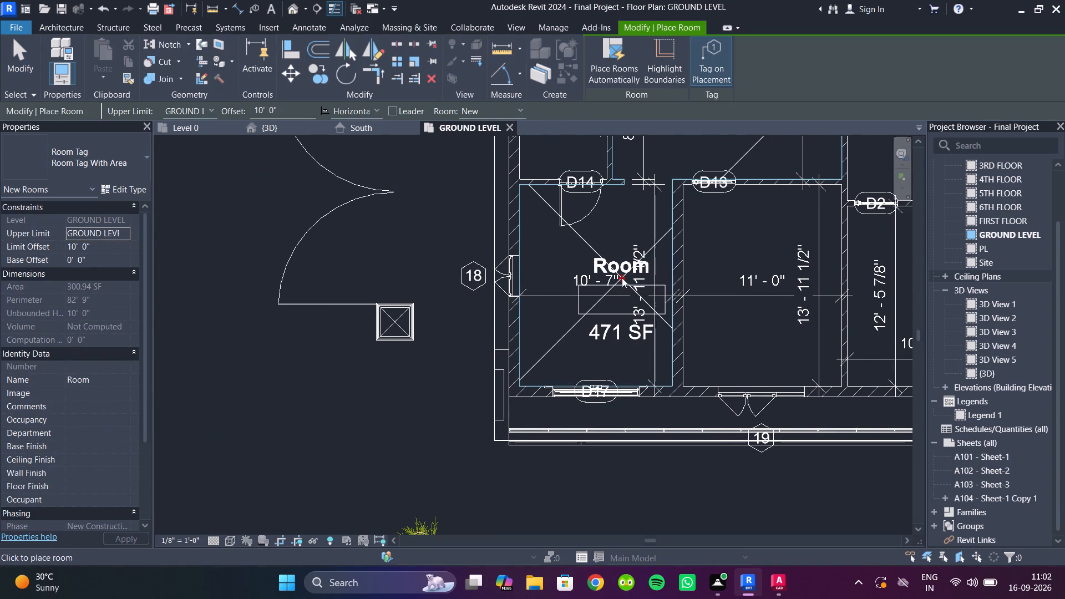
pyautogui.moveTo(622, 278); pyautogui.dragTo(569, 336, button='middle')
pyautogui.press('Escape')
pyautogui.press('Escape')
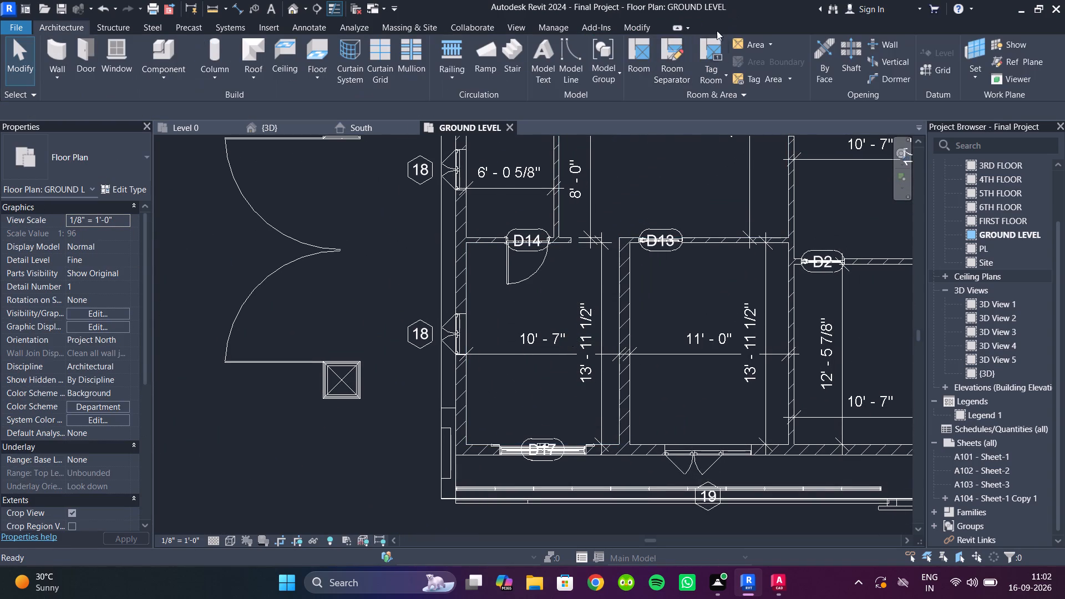
# Draw a room separation line across the opening between the wall end beside door D14 and the wall corner beside D13.
pyautogui.click(671, 60)
pyautogui.scroll(4, 645, 175)
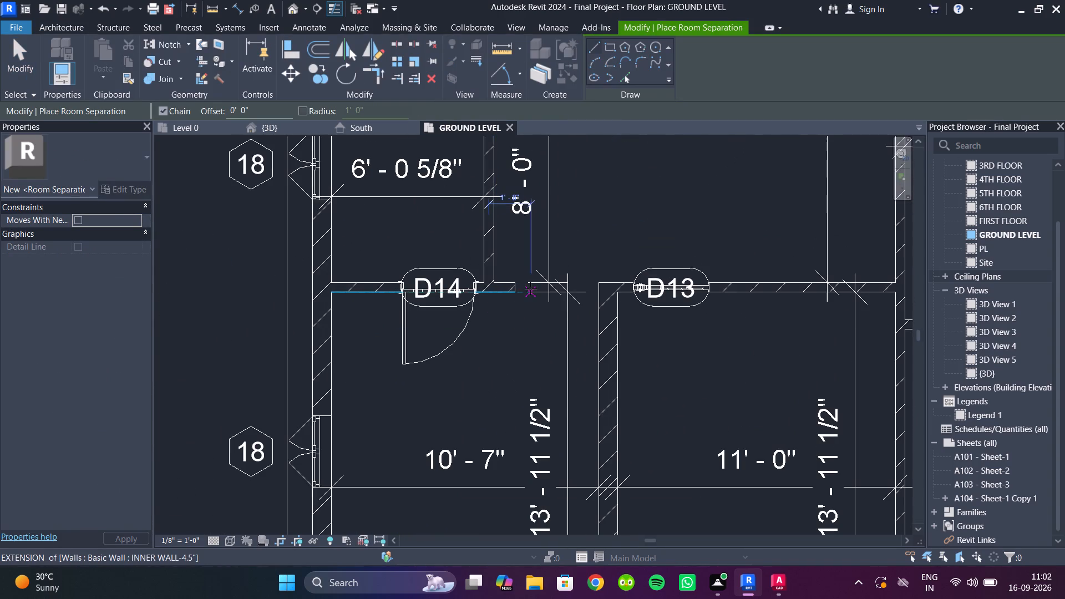
pyautogui.click(518, 278)
pyautogui.middleClick(689, 258)
pyautogui.scroll(4, 689, 258)
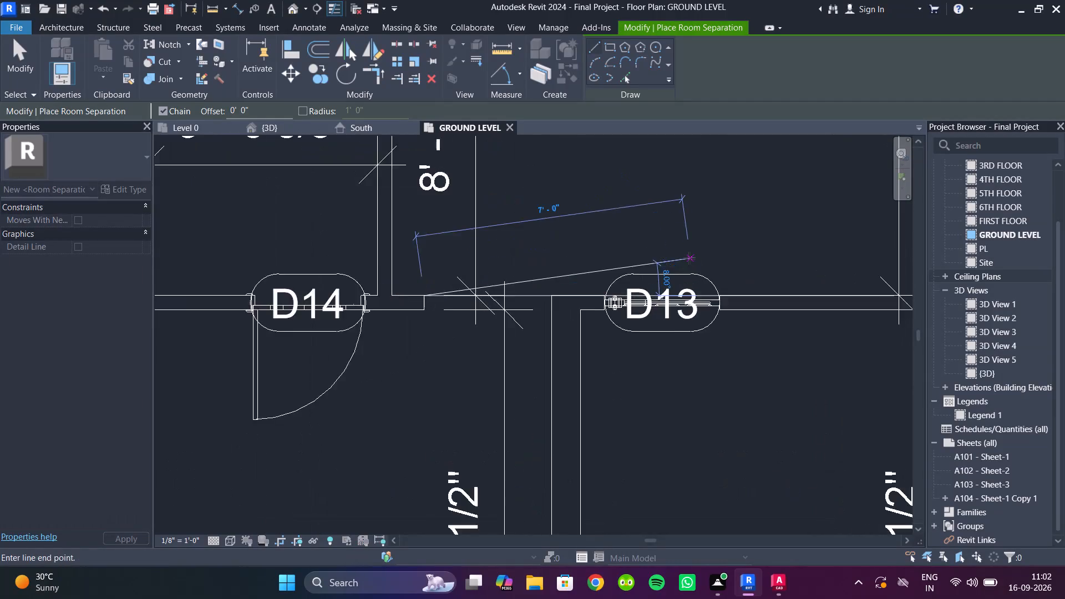
pyautogui.click(534, 302)
pyautogui.scroll(-7, 522, 125)
pyautogui.press('Escape')
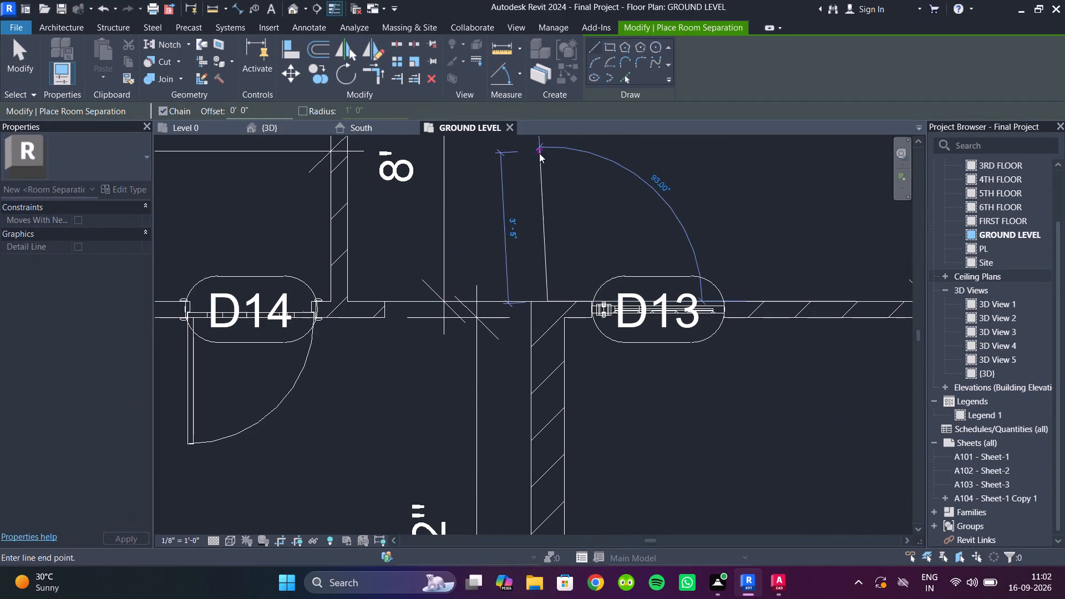
pyautogui.press('Escape')
pyautogui.press('Escape')
pyautogui.scroll(1, 518, 213)
pyautogui.scroll(-5, 518, 213)
pyautogui.press('Escape')
pyautogui.press('Escape')
pyautogui.press('Escape')
# Place tagged rooms in the three enclosures along the plan's south side below doors D14, D13 and D2, working west to east.
pyautogui.click(637, 59)
pyautogui.scroll(-1, 544, 153)
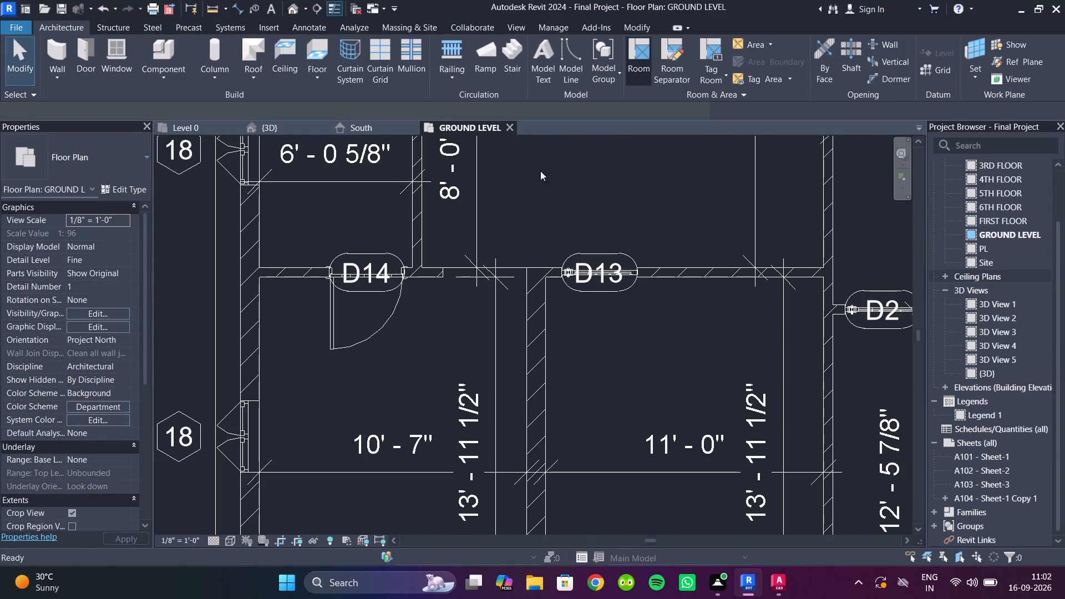
pyautogui.scroll(-1, 540, 171)
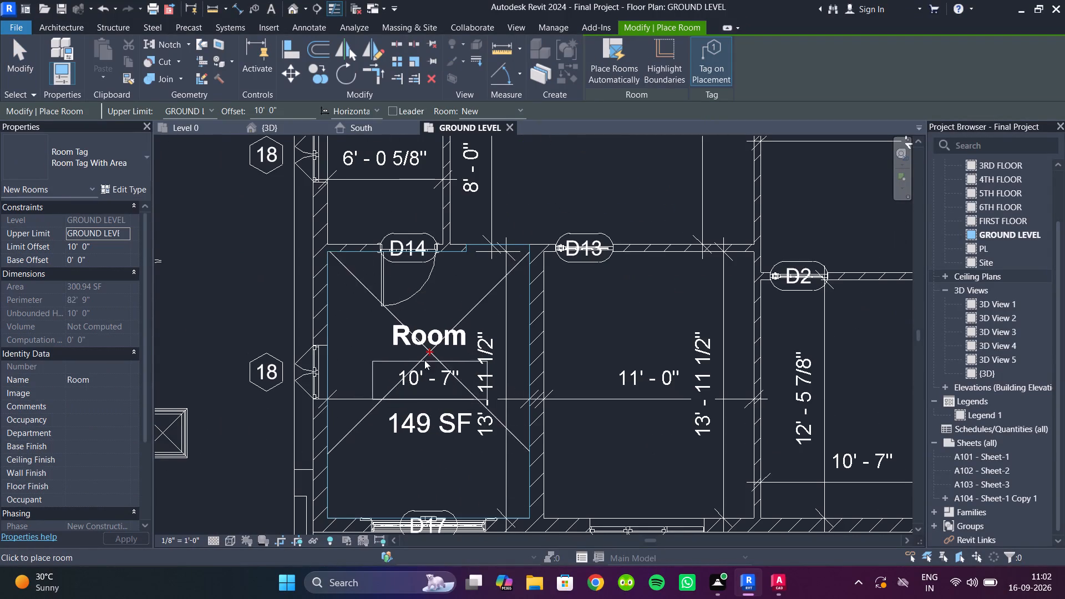
pyautogui.click(415, 375)
pyautogui.scroll(-4, 442, 261)
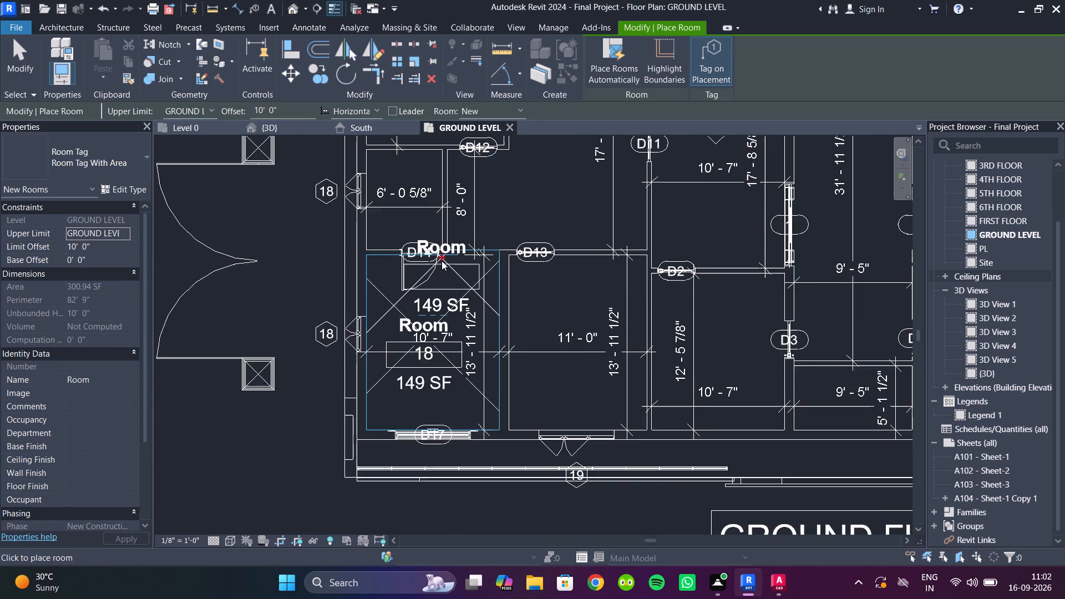
pyautogui.press('Escape')
pyautogui.moveTo(541, 262); pyautogui.dragTo(412, 263, button='middle')
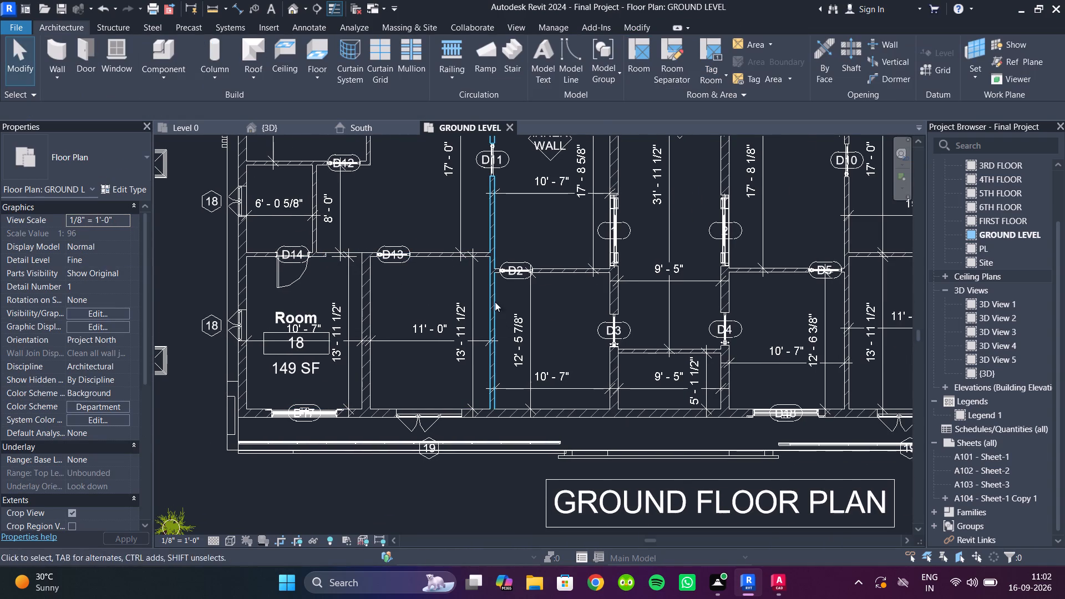
pyautogui.click(633, 70)
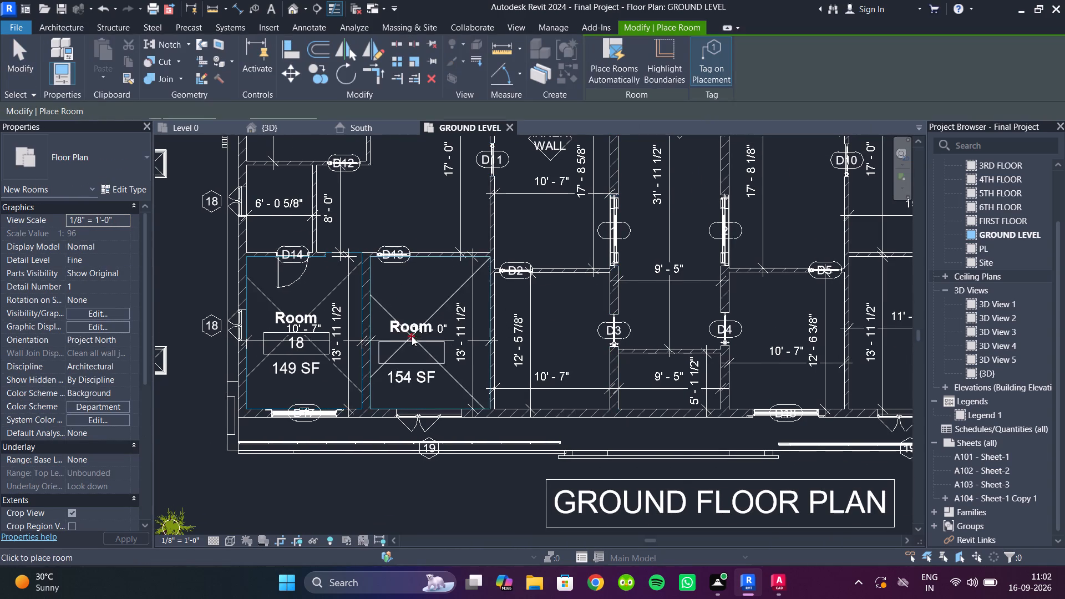
pyautogui.click(423, 322)
pyautogui.moveTo(494, 280); pyautogui.dragTo(478, 431, button='middle')
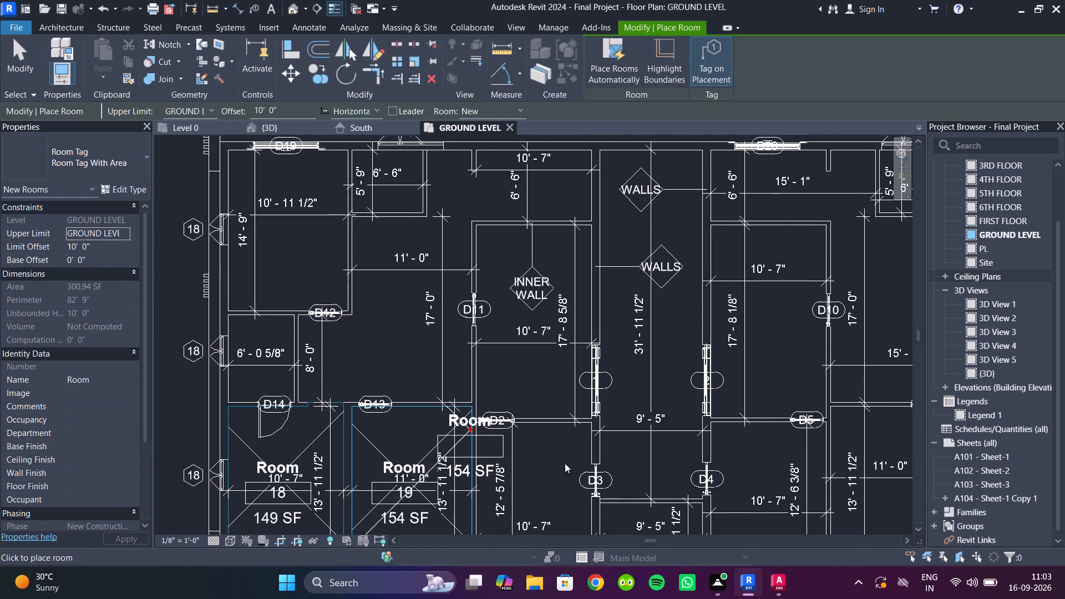
pyautogui.moveTo(540, 446); pyautogui.dragTo(533, 299, button='middle')
pyautogui.click(532, 321)
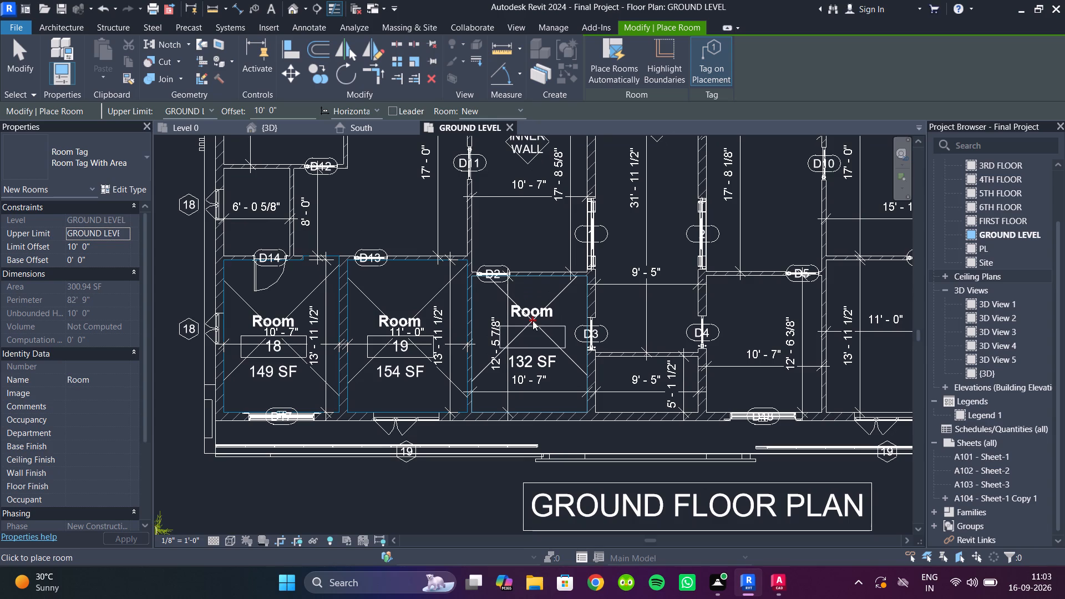
pyautogui.moveTo(560, 329); pyautogui.dragTo(260, 319, button='middle')
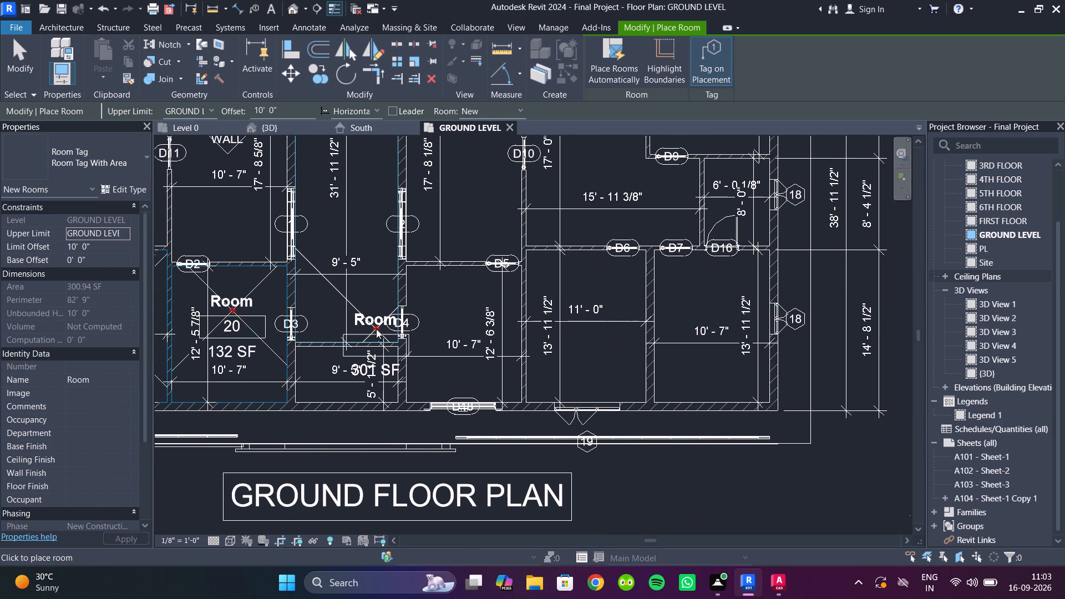
# Place a tagged room in the enclosure below door D5 on the plan's south side.
pyautogui.click(469, 339)
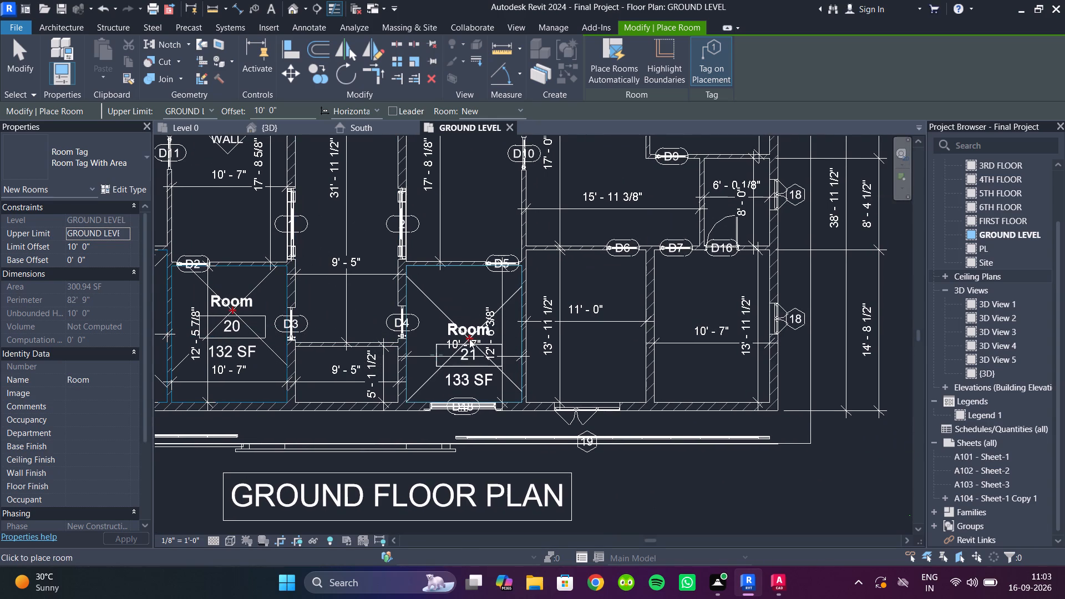
pyautogui.press('Escape')
pyautogui.scroll(-3, 461, 275)
pyautogui.press('Escape')
pyautogui.press('Escape')
pyautogui.press('Escape')
pyautogui.moveTo(154, 307); pyautogui.dragTo(567, 291, button='middle')
pyautogui.press('Escape')
pyautogui.press('Escape')
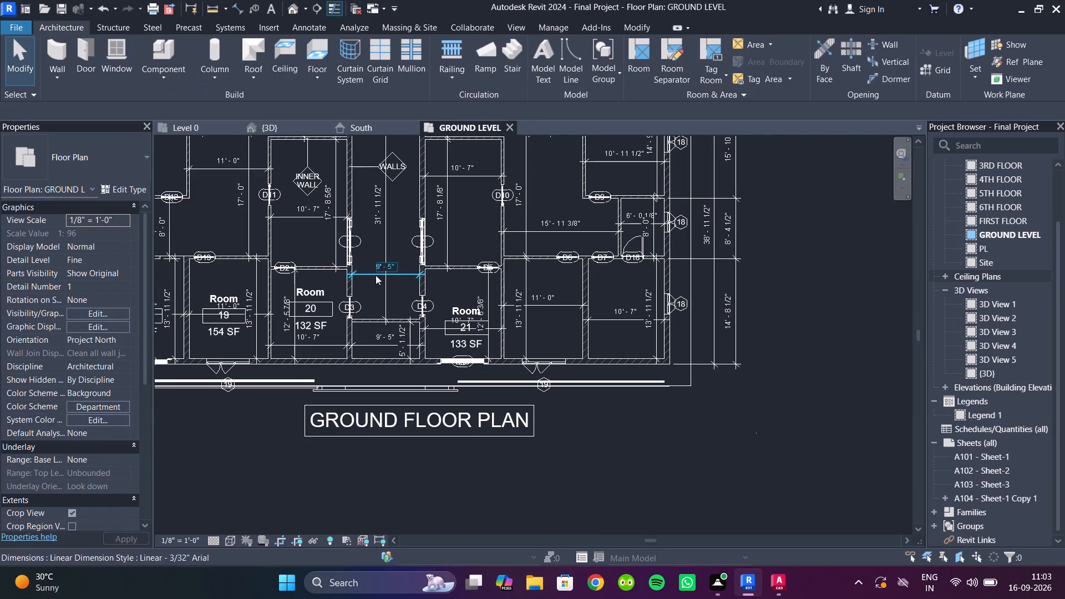
# Renumber the room below door D14 as 1 and the room below door D13 as 2.
pyautogui.moveTo(381, 272); pyautogui.dragTo(621, 281, button='middle')
pyautogui.scroll(7, 419, 301)
pyautogui.doubleClick(338, 341)
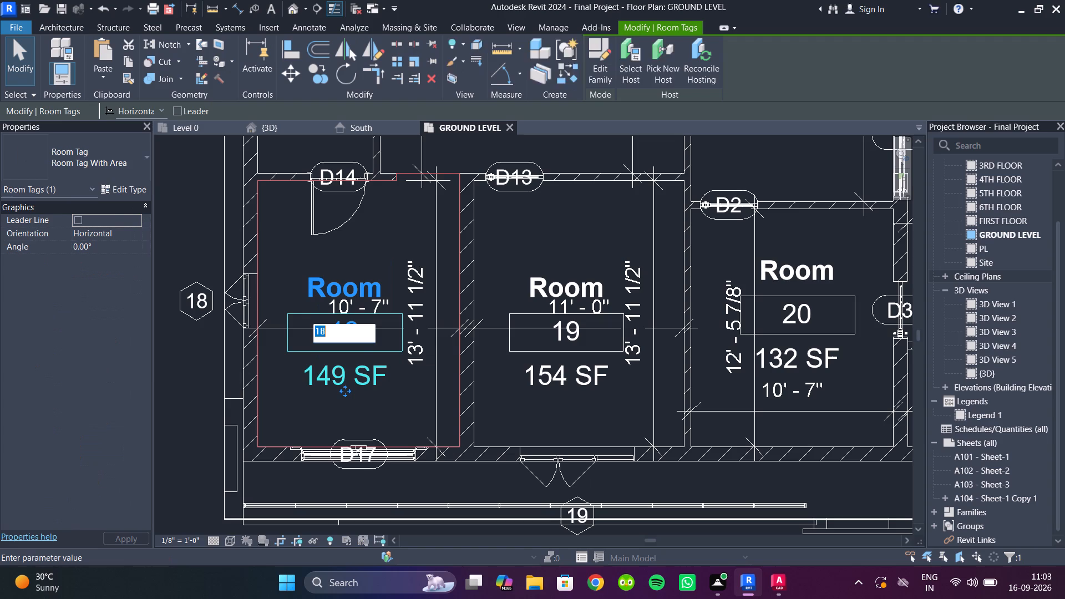
pyautogui.press('1')
pyautogui.click(389, 216)
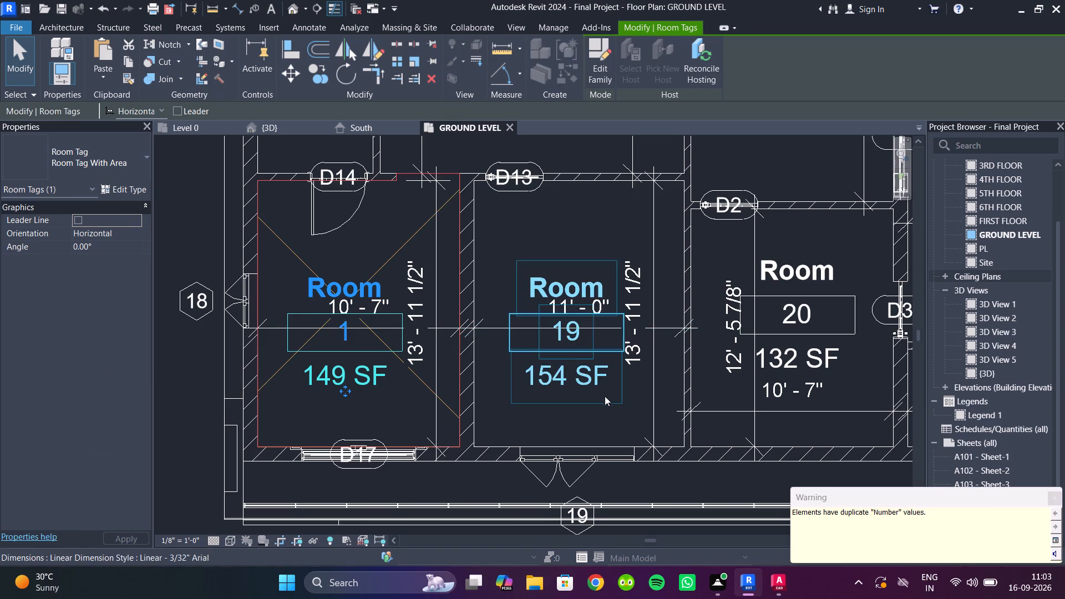
pyautogui.scroll(-4, 495, 273)
pyautogui.click(207, 440)
pyautogui.scroll(6, 539, 286)
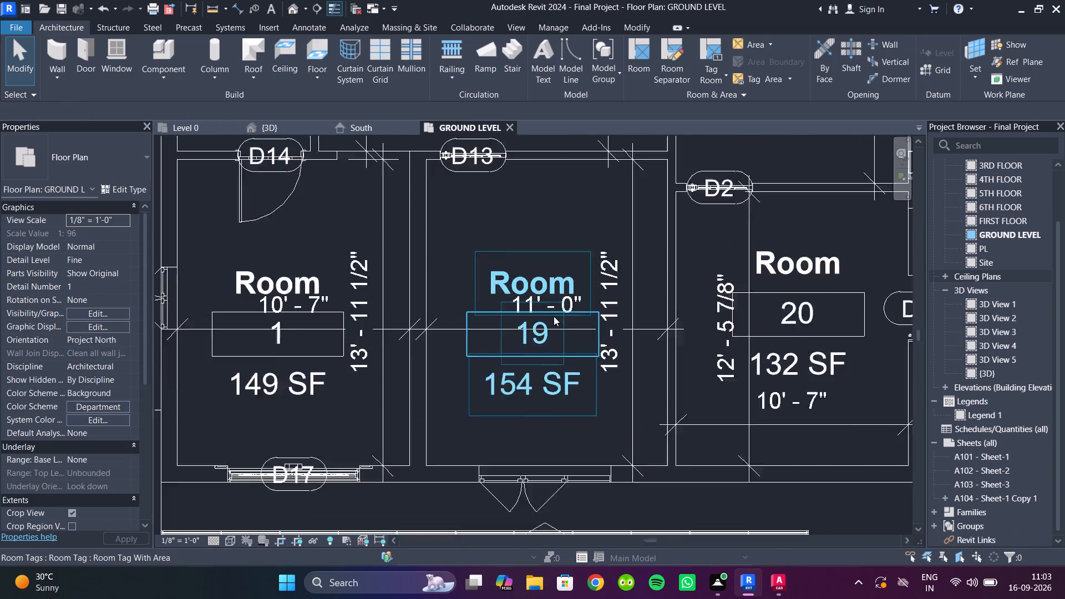
pyautogui.scroll(1, 554, 316)
pyautogui.doubleClick(532, 352)
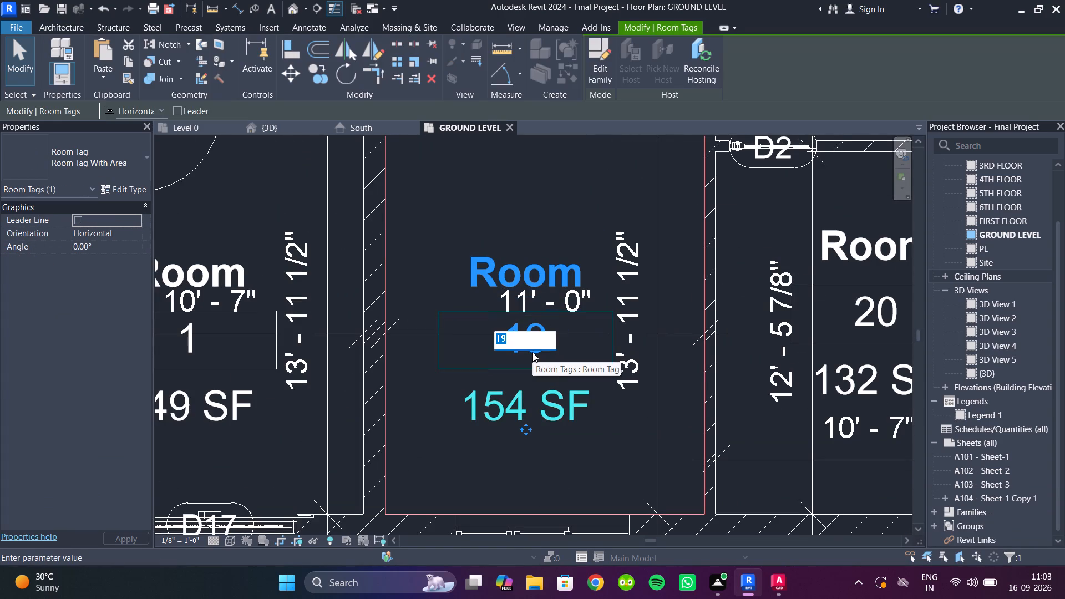
pyautogui.press('2')
pyautogui.scroll(-9, 528, 287)
pyautogui.click(528, 489)
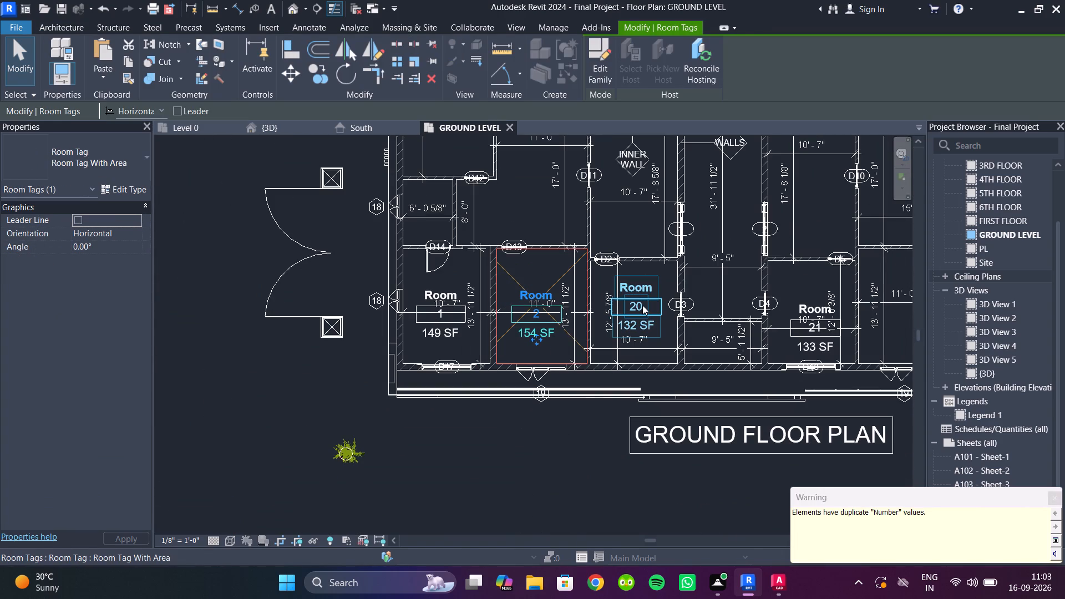
# Renumber the room below door D2 as 3 and the room below door D5 as 4.
pyautogui.doubleClick(642, 305)
pyautogui.press('3')
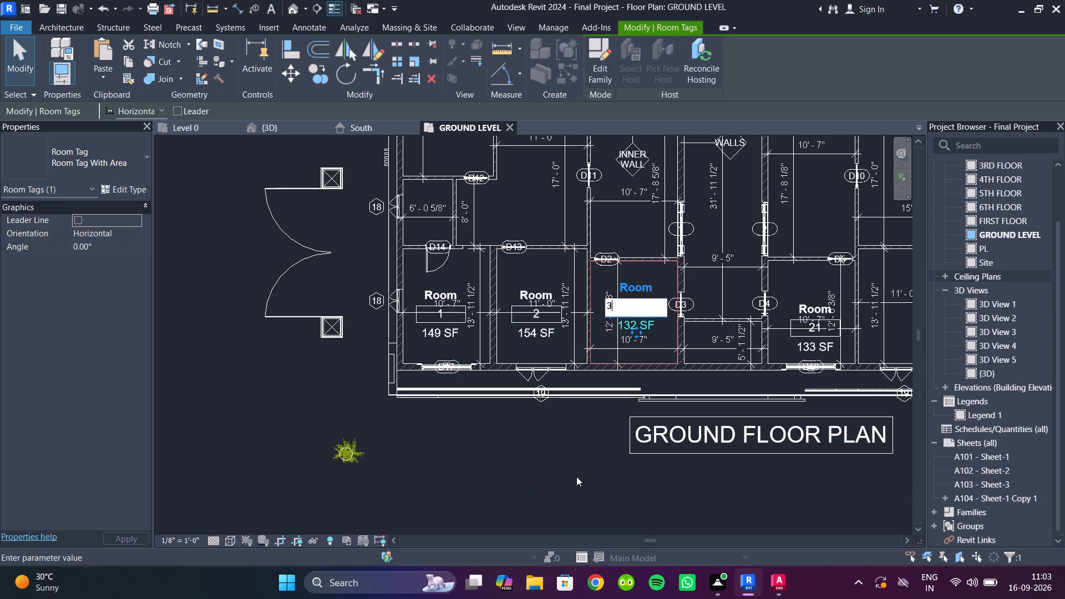
pyautogui.click(576, 476)
pyautogui.scroll(10, 786, 332)
pyautogui.doubleClick(841, 328)
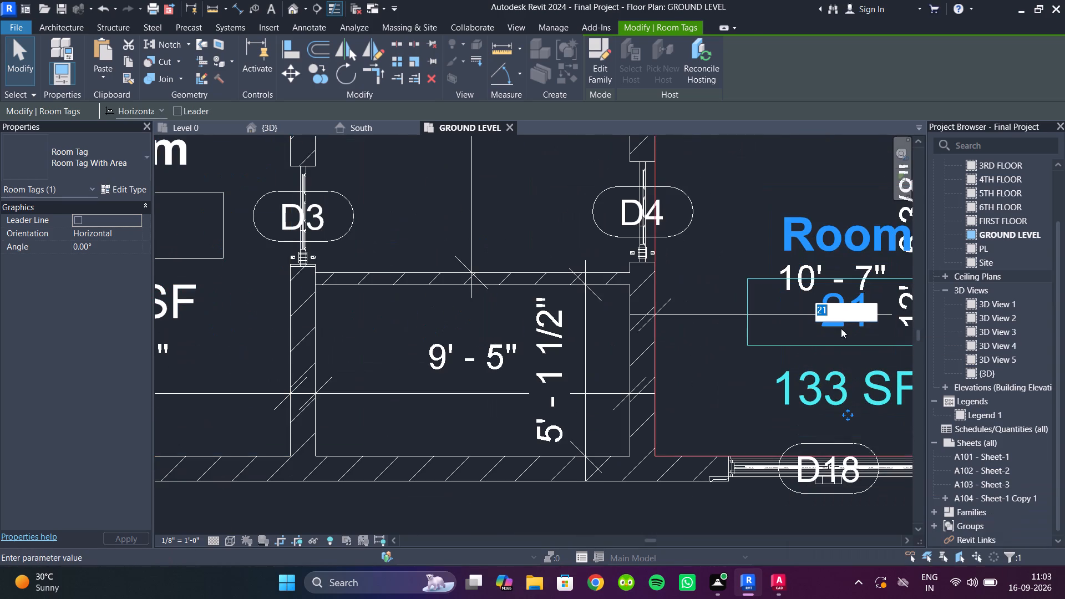
pyautogui.press('4')
pyautogui.scroll(-11, 612, 207)
pyautogui.click(492, 511)
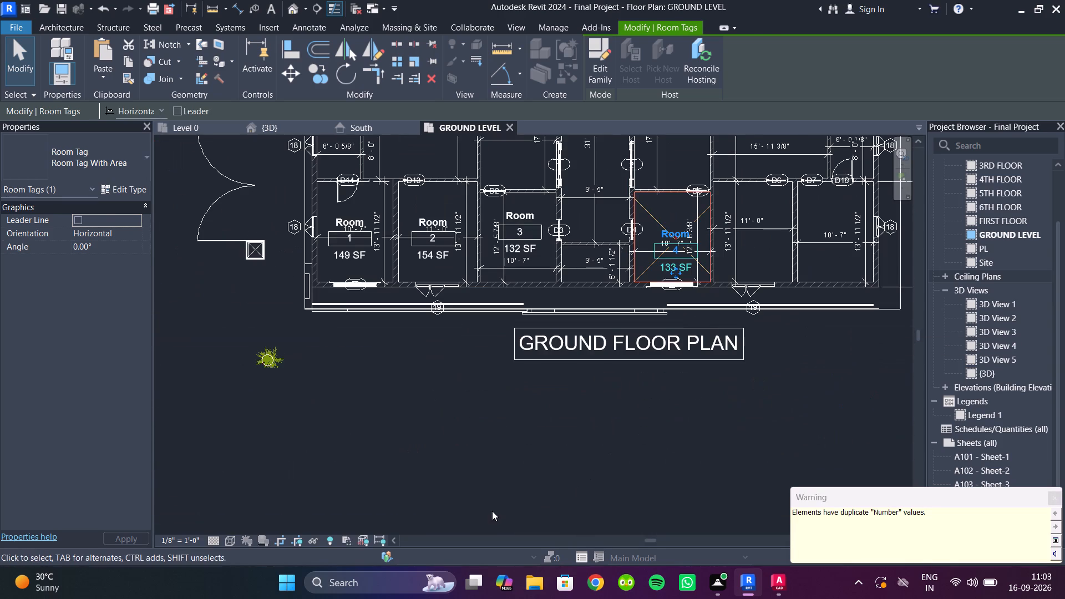
pyautogui.press('Escape')
pyautogui.press('Escape')
pyautogui.press('Escape')
pyautogui.press('Escape')
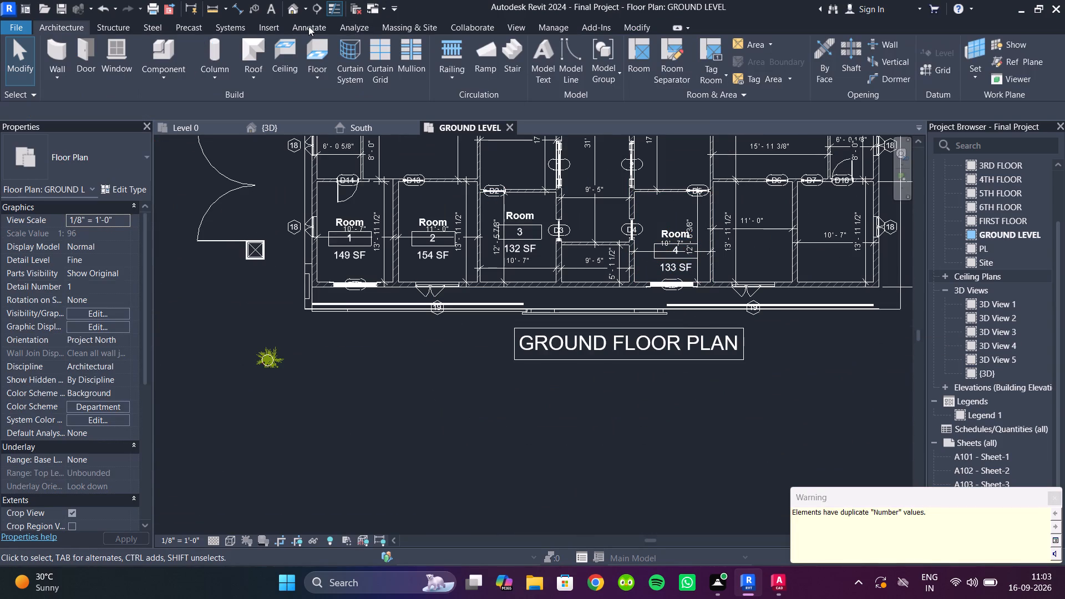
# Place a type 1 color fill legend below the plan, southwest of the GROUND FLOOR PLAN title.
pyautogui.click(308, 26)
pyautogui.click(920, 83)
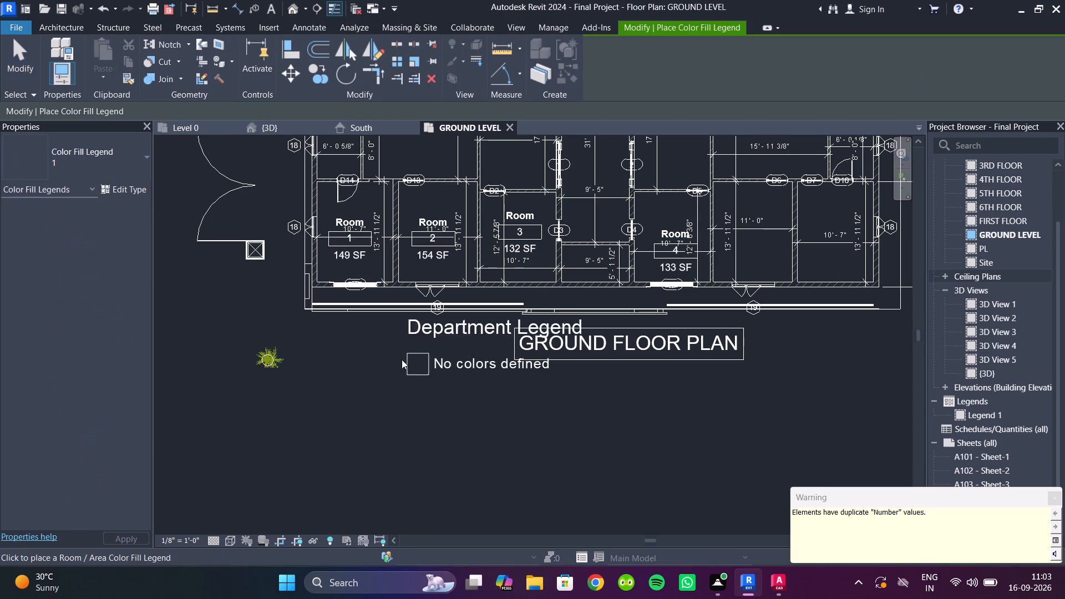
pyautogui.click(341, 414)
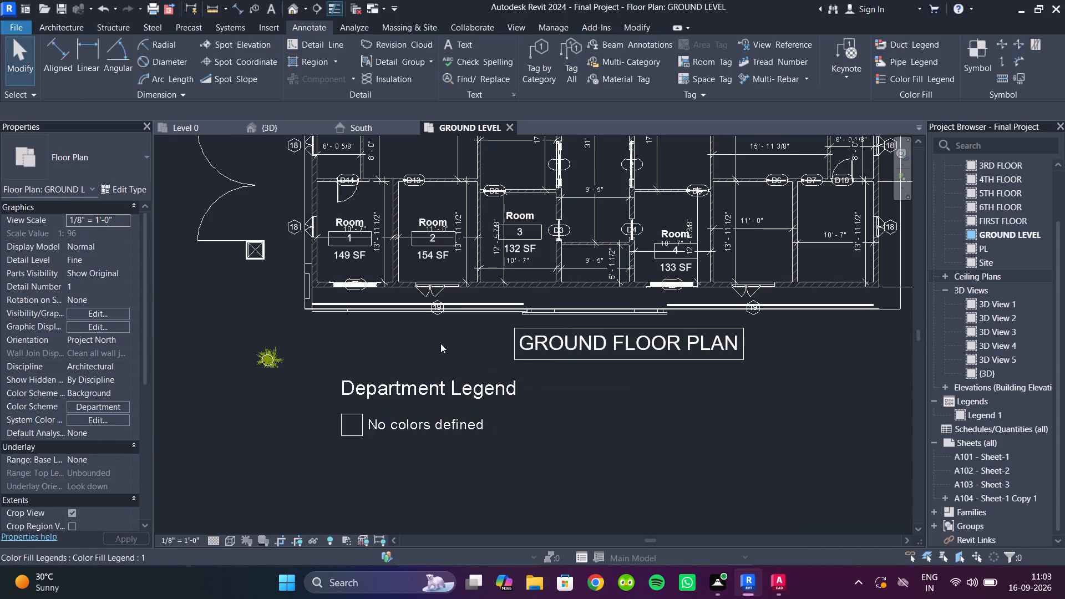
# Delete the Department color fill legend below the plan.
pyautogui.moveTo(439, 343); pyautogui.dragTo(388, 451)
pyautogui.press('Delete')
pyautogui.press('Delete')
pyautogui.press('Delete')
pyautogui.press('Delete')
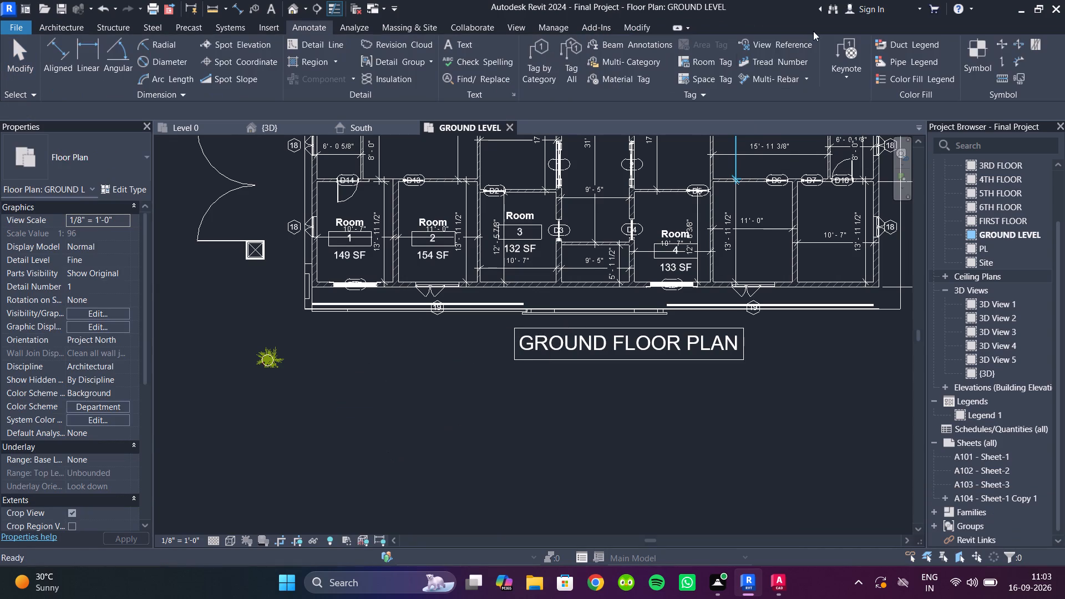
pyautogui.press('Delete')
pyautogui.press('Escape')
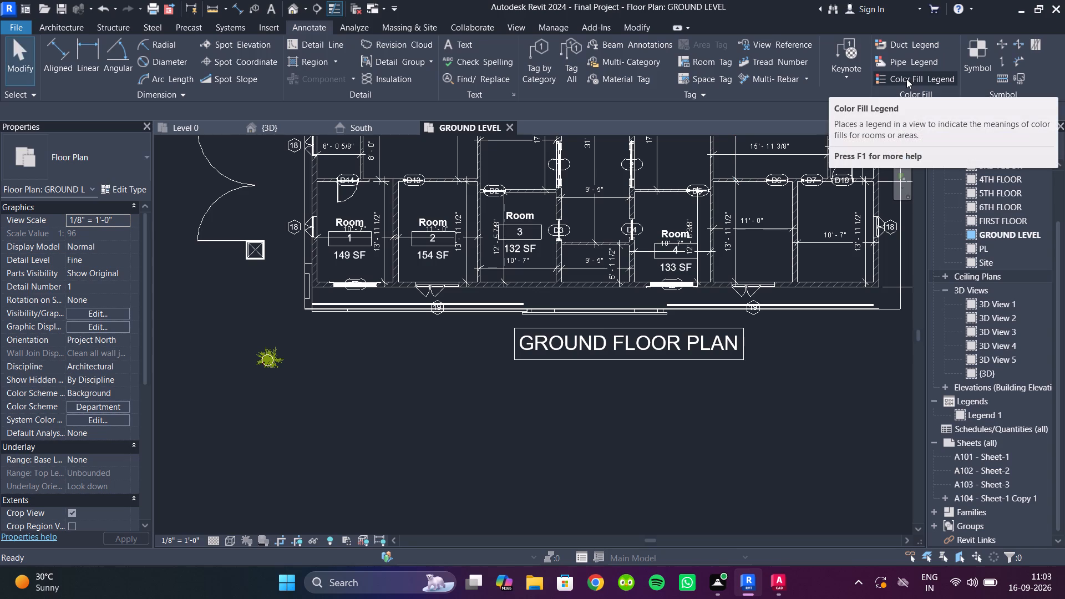
# Start a color fill legend and duplicate its type under the name 2.
pyautogui.click(906, 79)
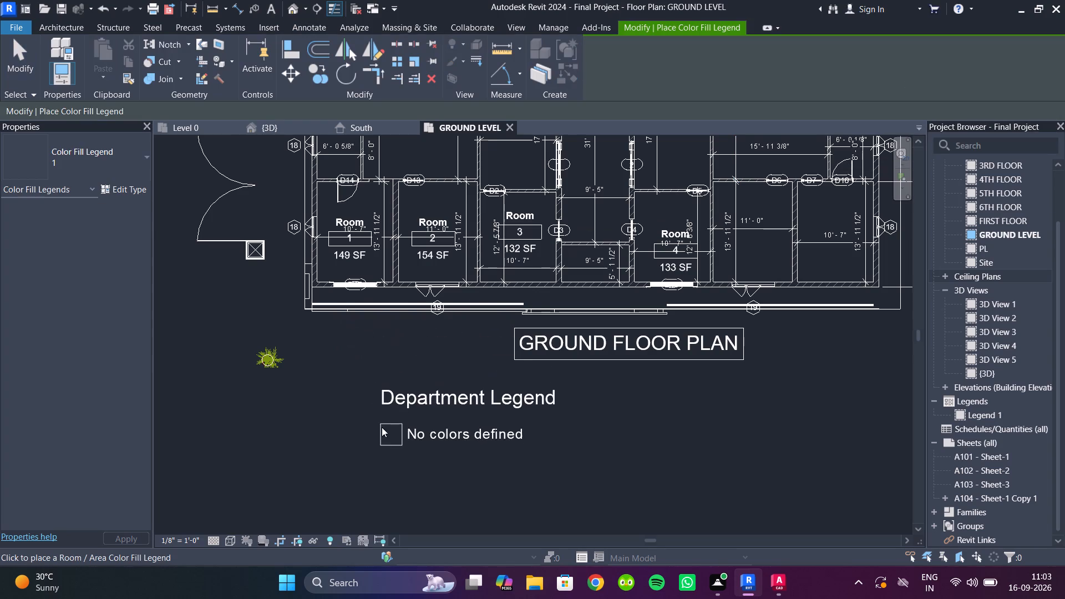
pyautogui.rightClick(368, 433)
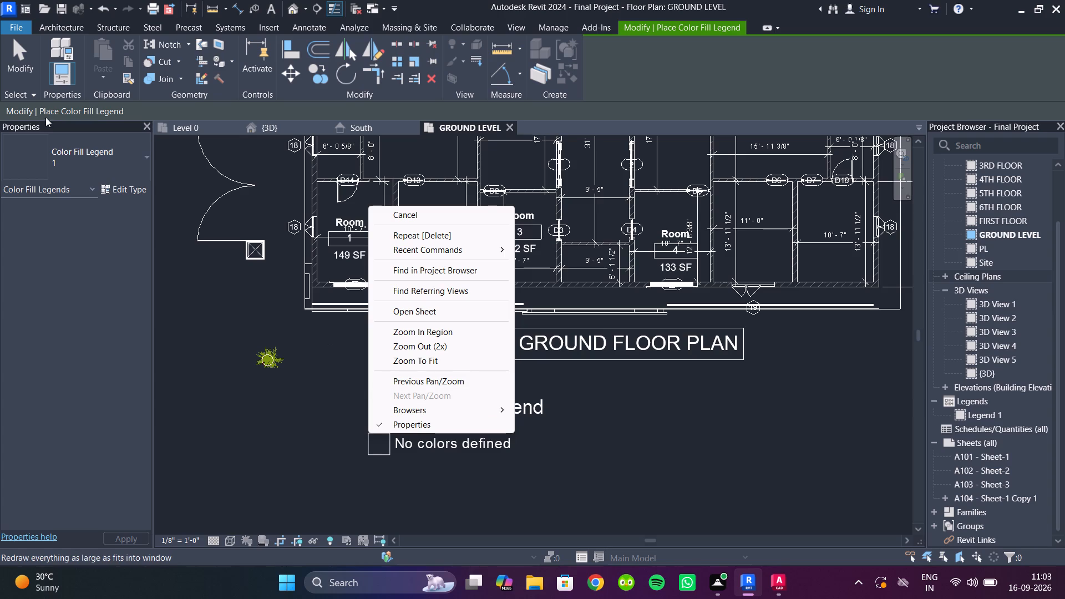
pyautogui.click(124, 161)
pyautogui.click(124, 161)
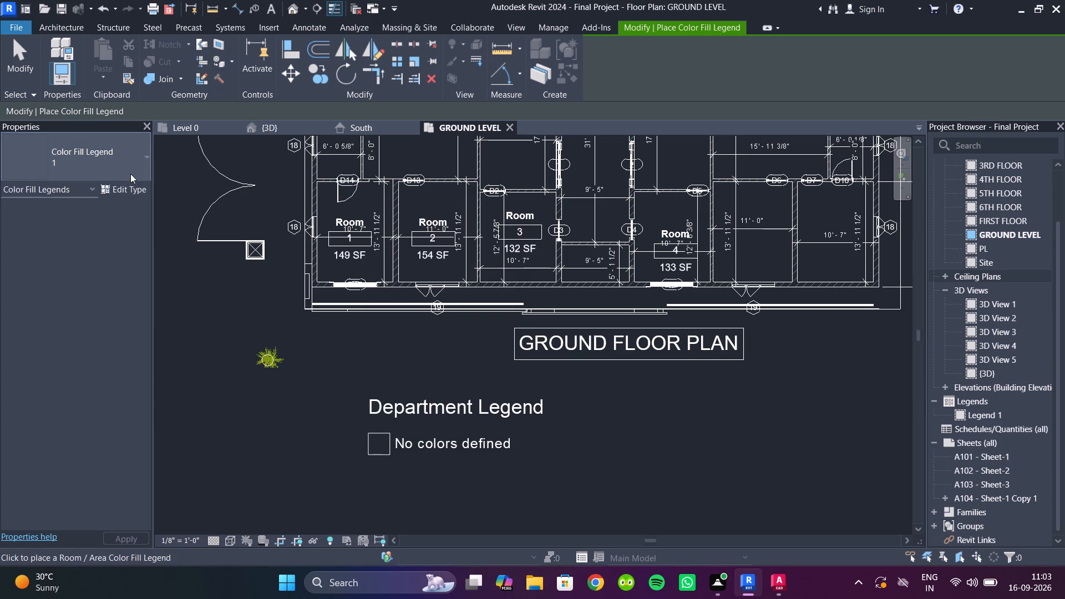
pyautogui.click(124, 187)
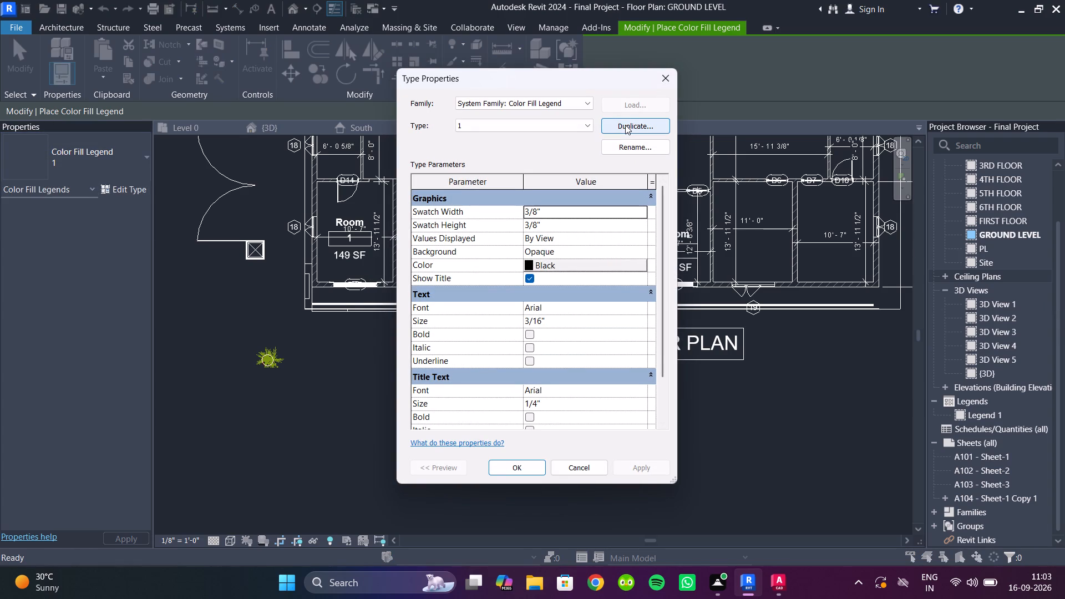
pyautogui.click(625, 125)
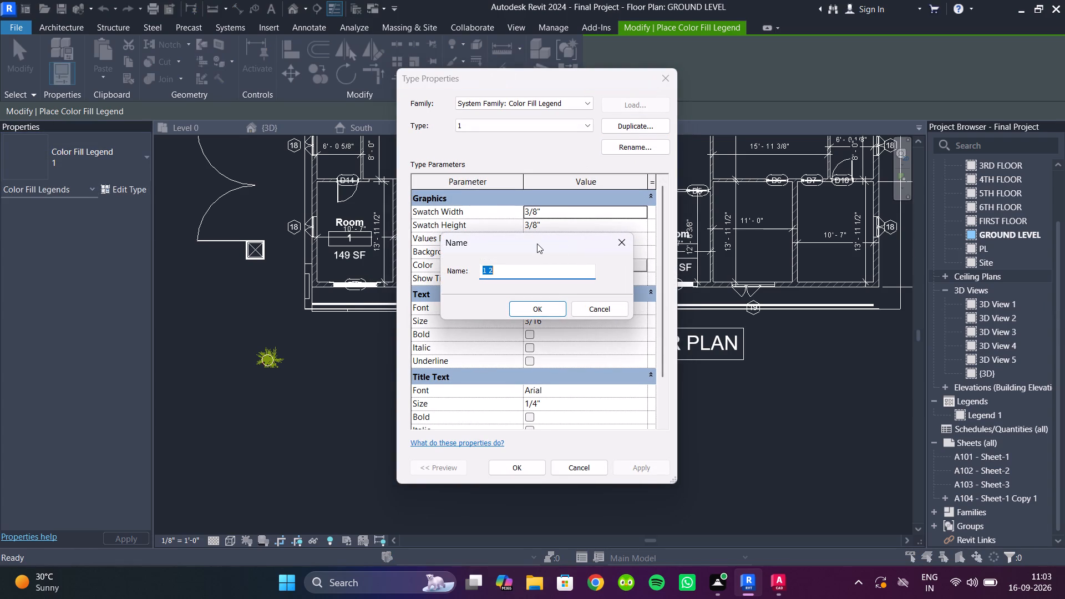
pyautogui.press('2')
pyautogui.click(547, 312)
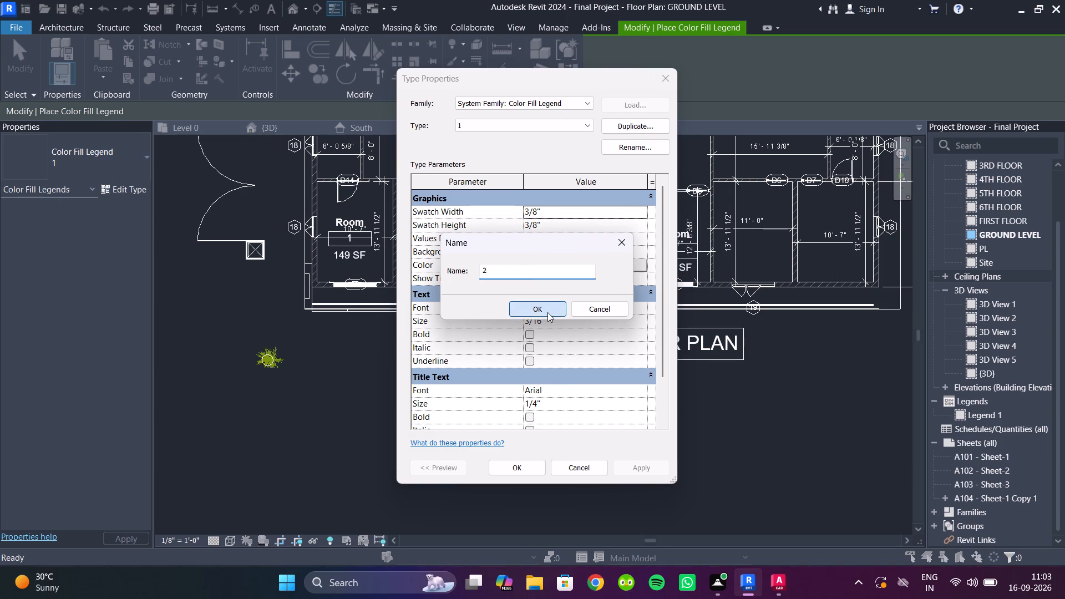
pyautogui.click(509, 466)
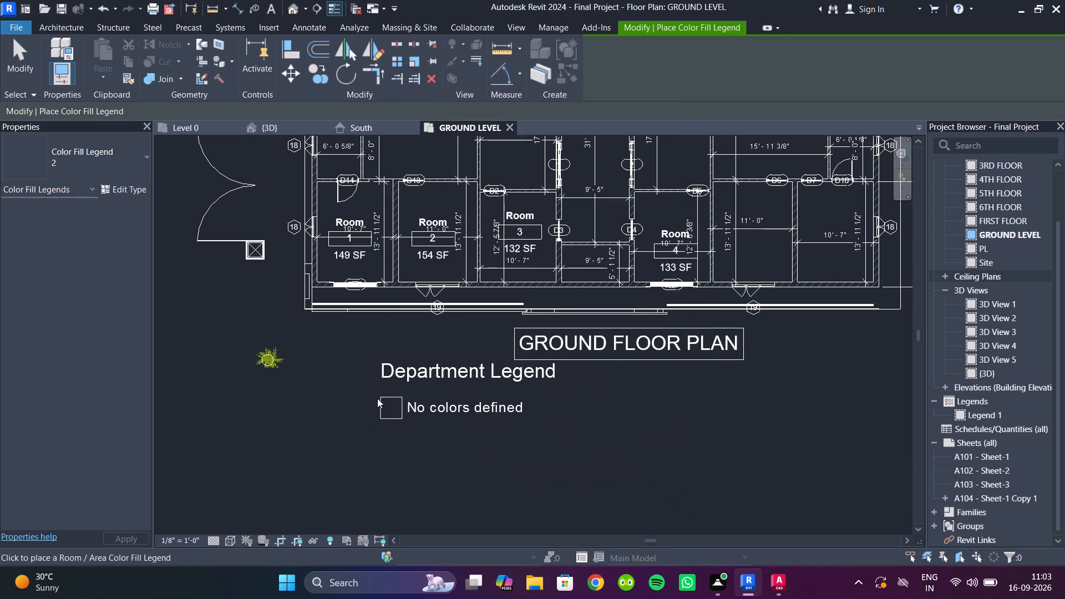
# Place the type 2 color fill legend below the plan, just southwest of the GROUND FLOOR PLAN title.
pyautogui.click(365, 398)
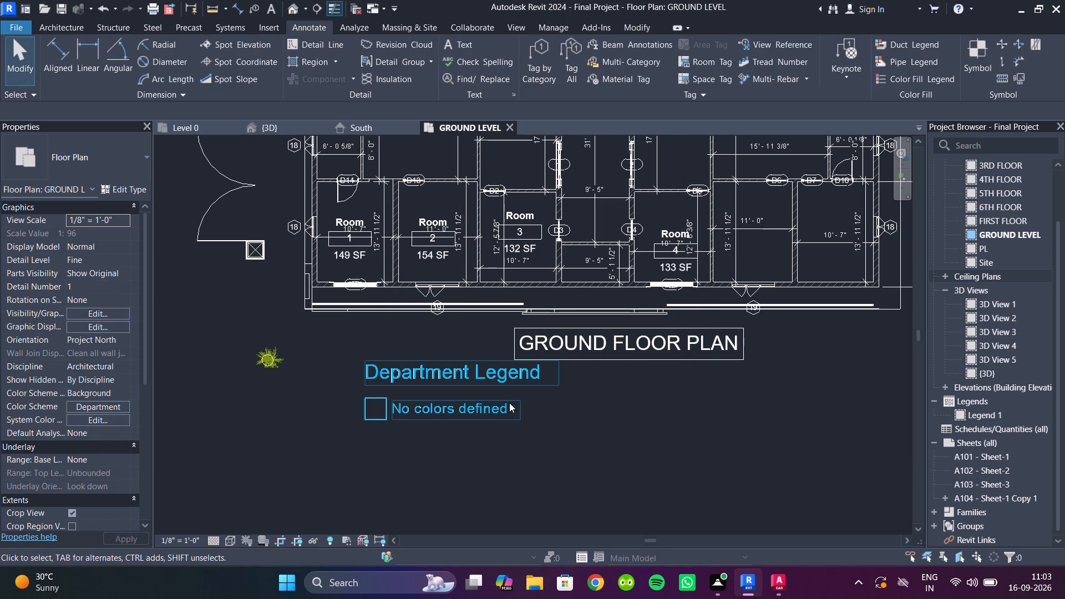
pyautogui.scroll(-3, 461, 402)
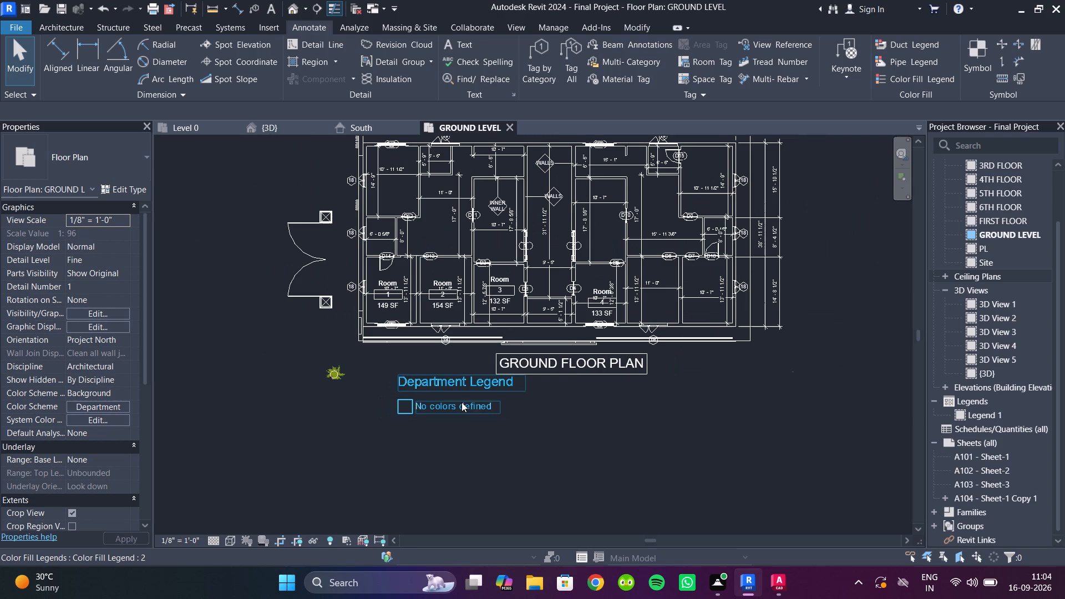
pyautogui.press('Escape')
pyautogui.press('Escape')
pyautogui.press('Escape')
pyautogui.press('Escape')
pyautogui.press('Escape')
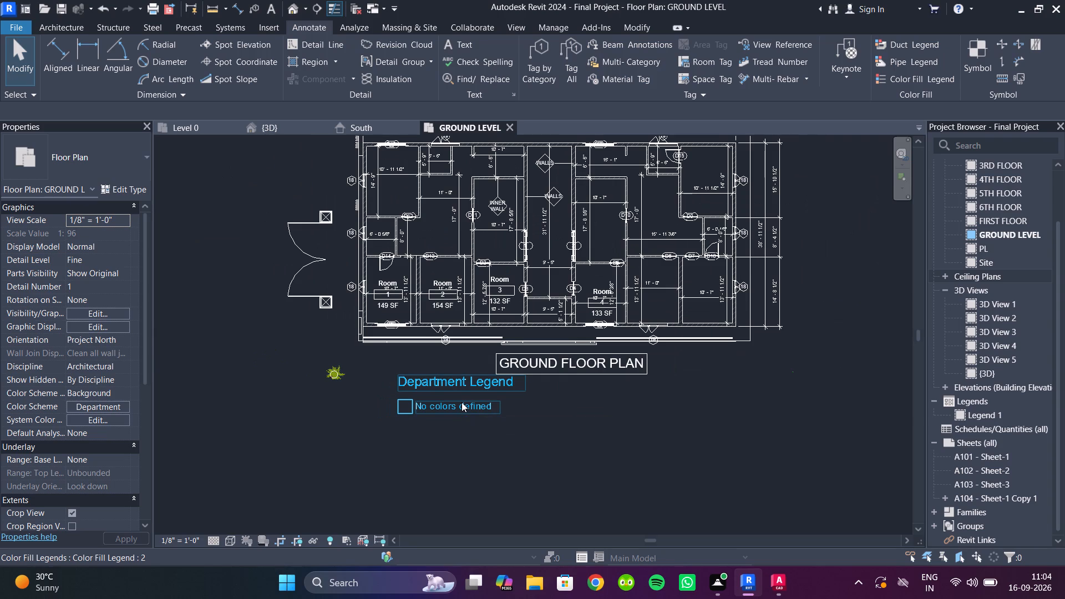
pyautogui.press('Escape')
# Set the Rooms Department scheme of the color fill legend below the plan to color by Name and apply it.
pyautogui.moveTo(533, 339); pyautogui.dragTo(461, 341, button='middle')
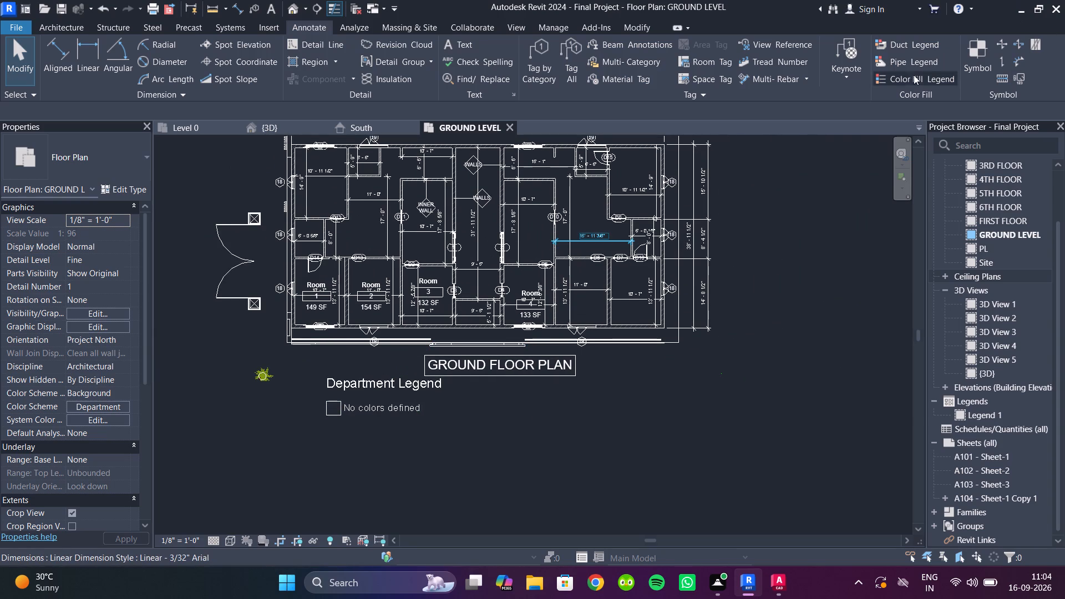
pyautogui.scroll(4, 523, 322)
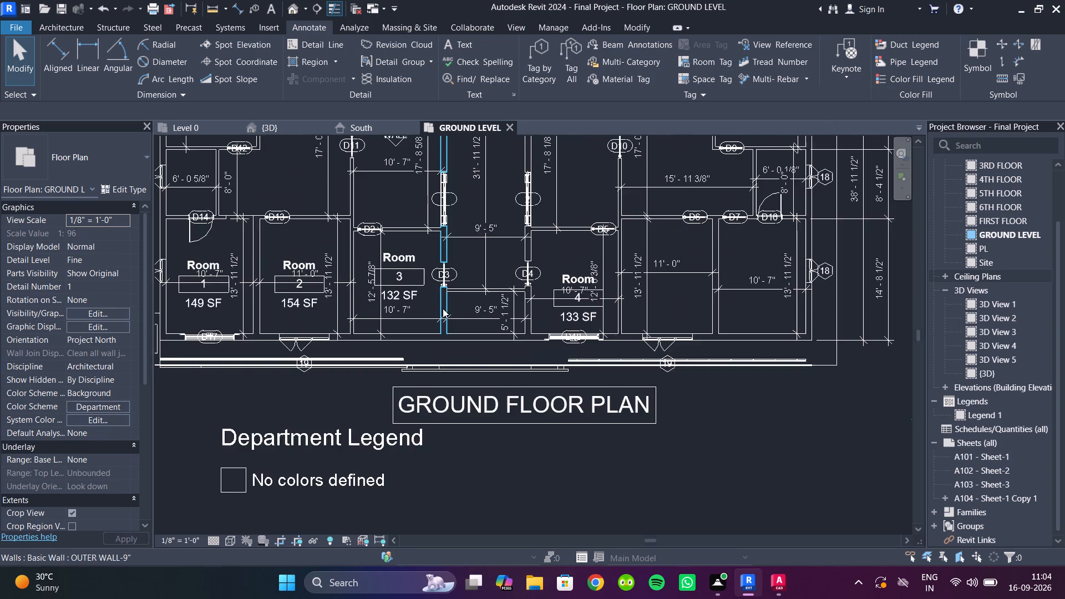
pyautogui.scroll(-3, 309, 314)
pyautogui.click(315, 390)
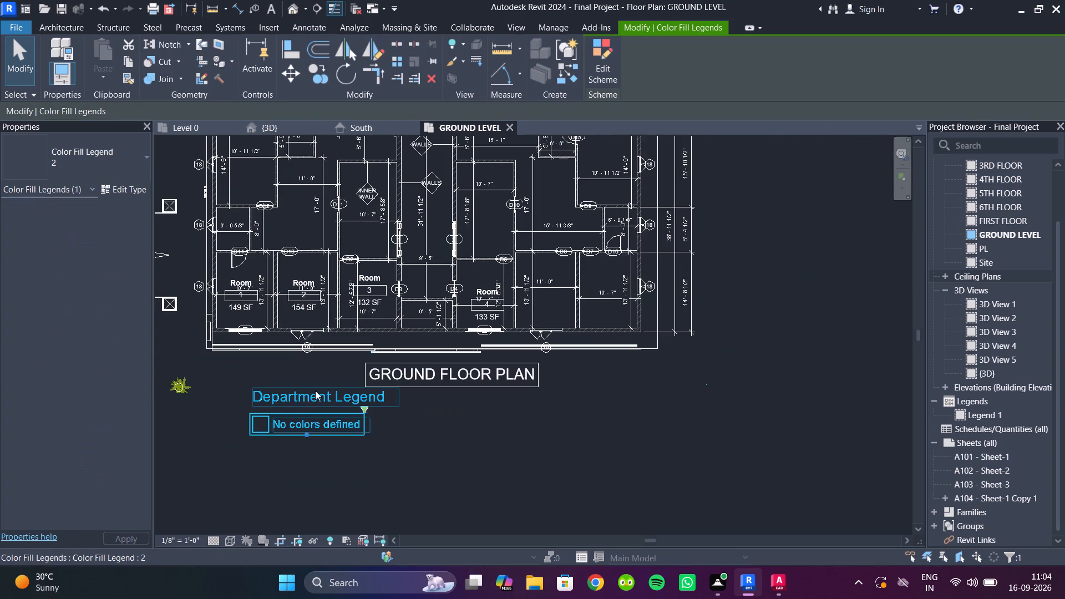
pyautogui.click(613, 51)
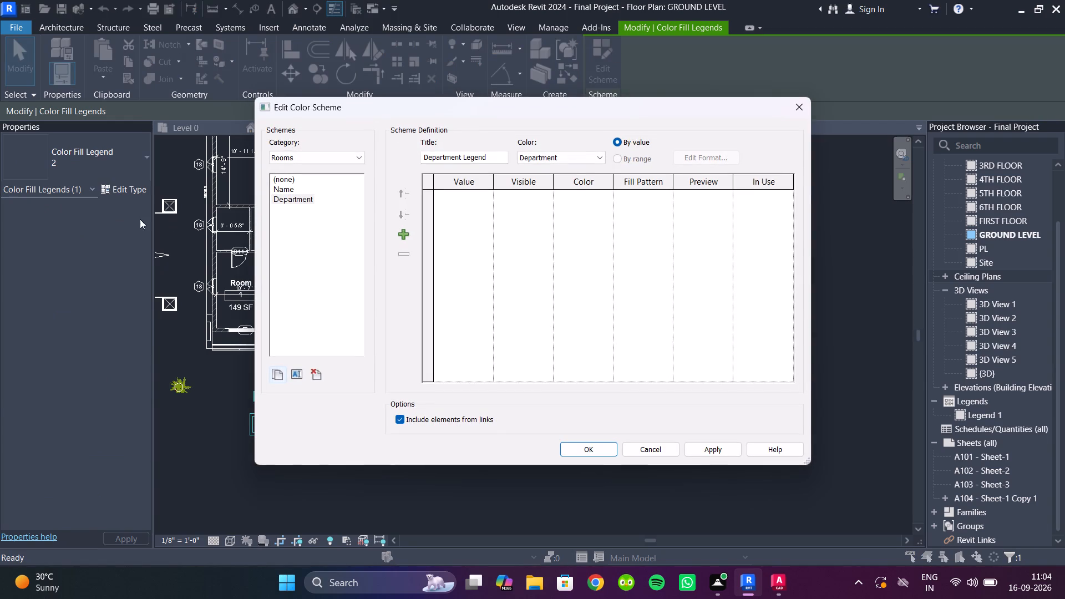
pyautogui.click(299, 187)
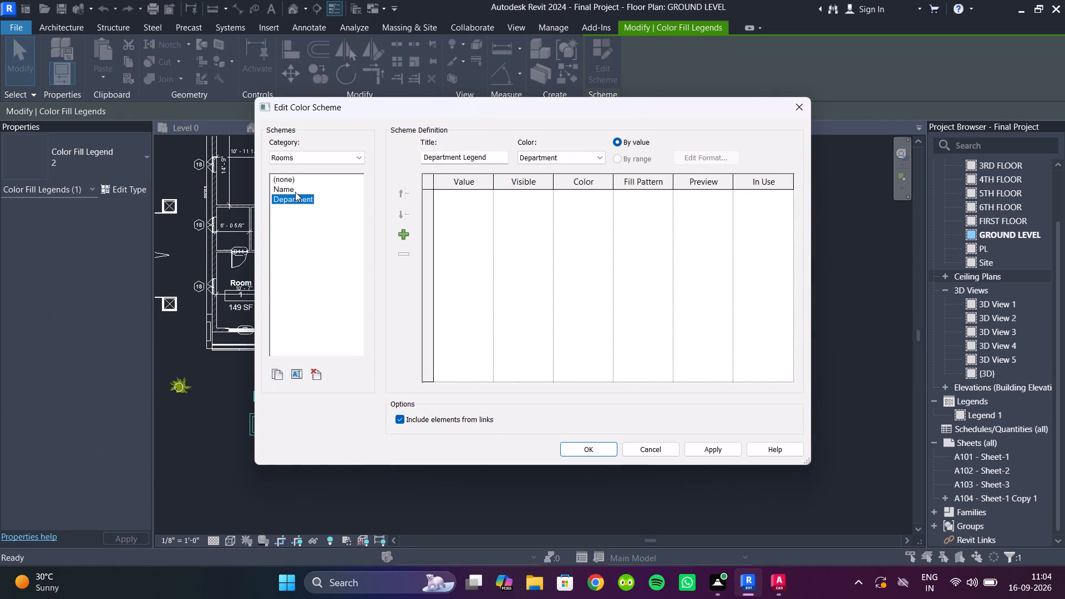
pyautogui.click(295, 192)
pyautogui.click(308, 147)
pyautogui.click(290, 161)
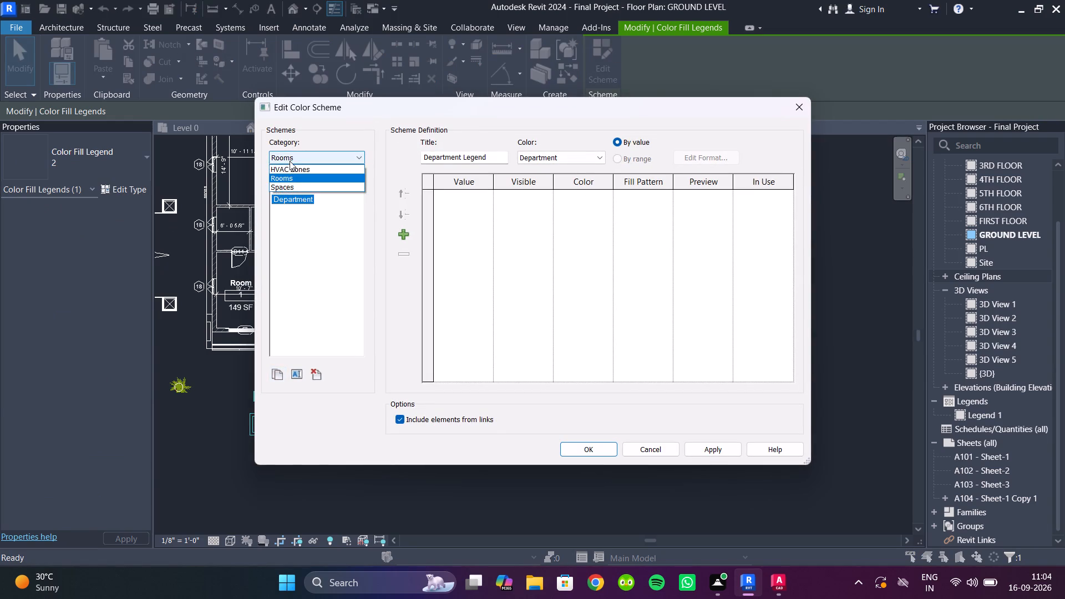
pyautogui.click(295, 177)
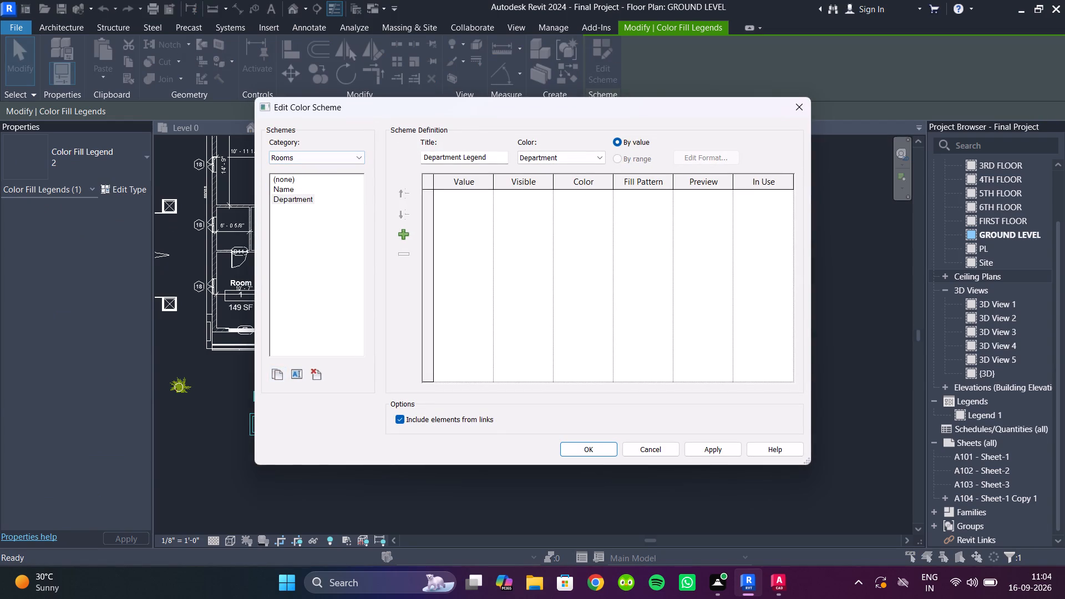
pyautogui.click(576, 158)
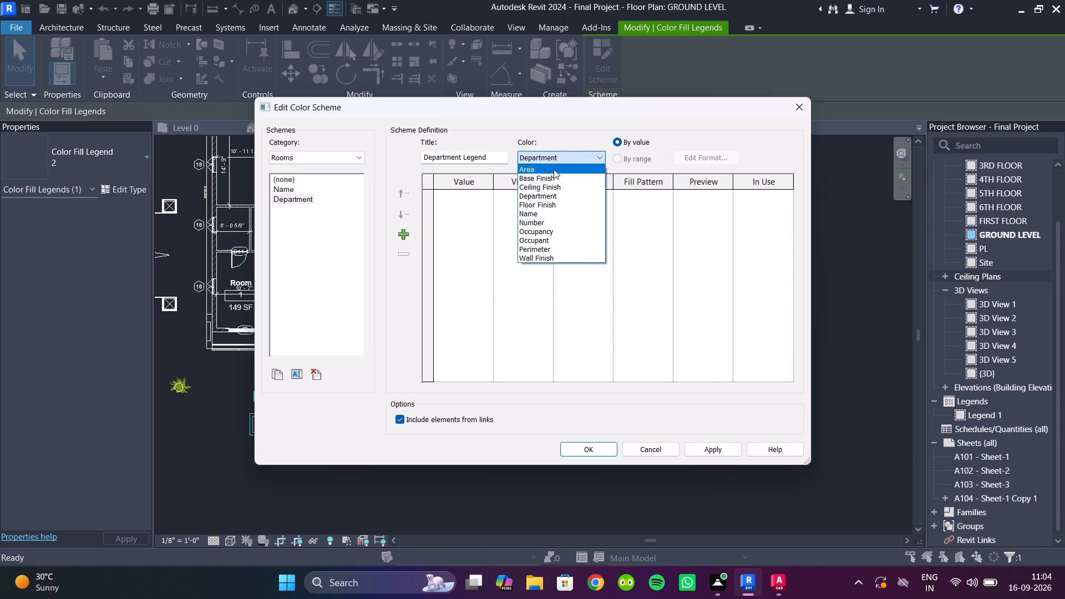
pyautogui.click(532, 212)
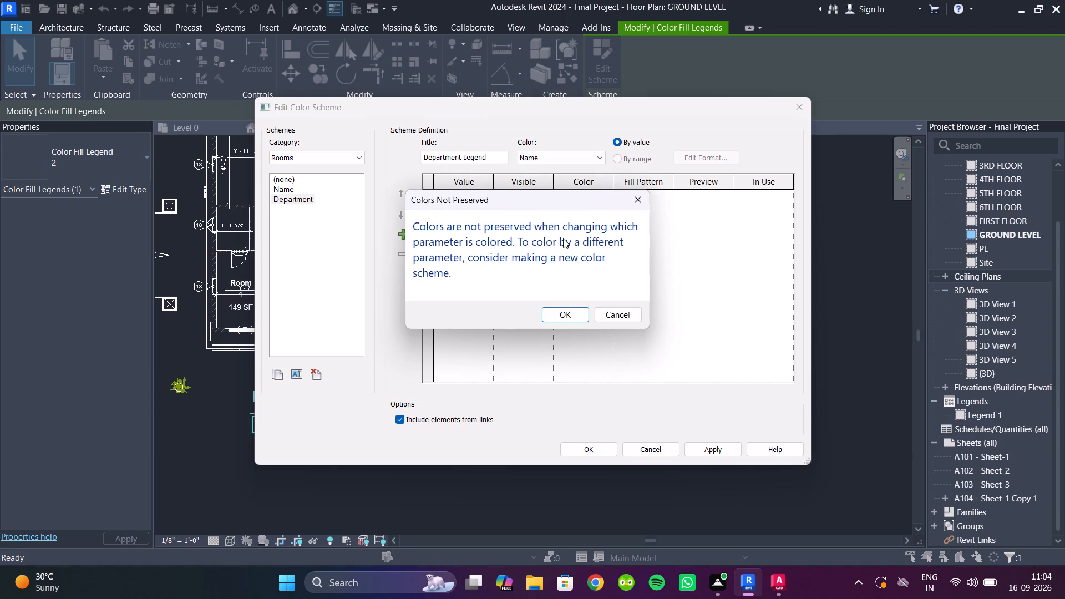
pyautogui.click(572, 316)
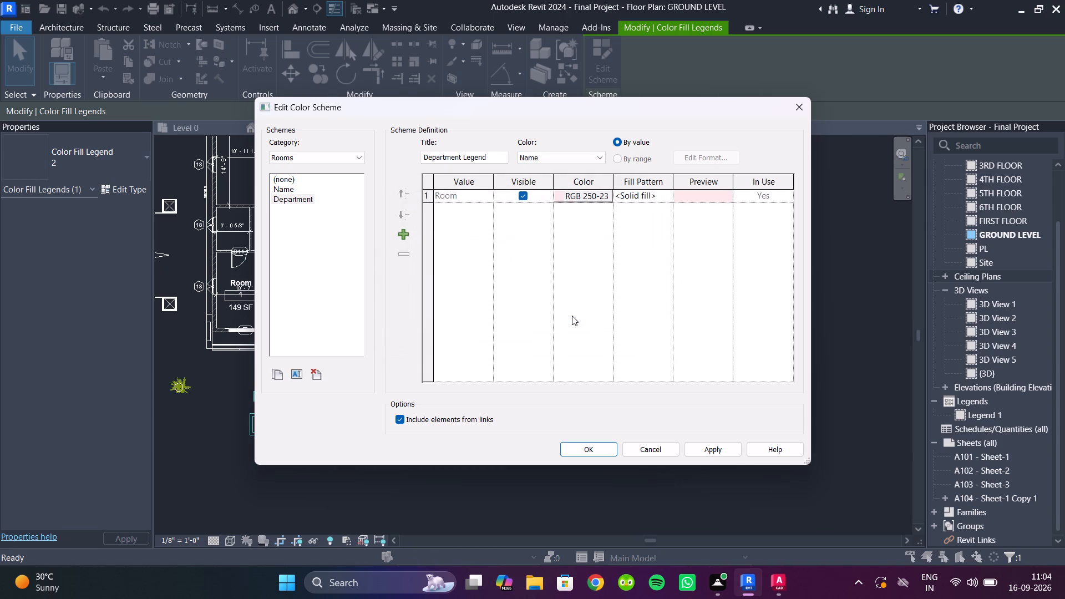
pyautogui.click(713, 449)
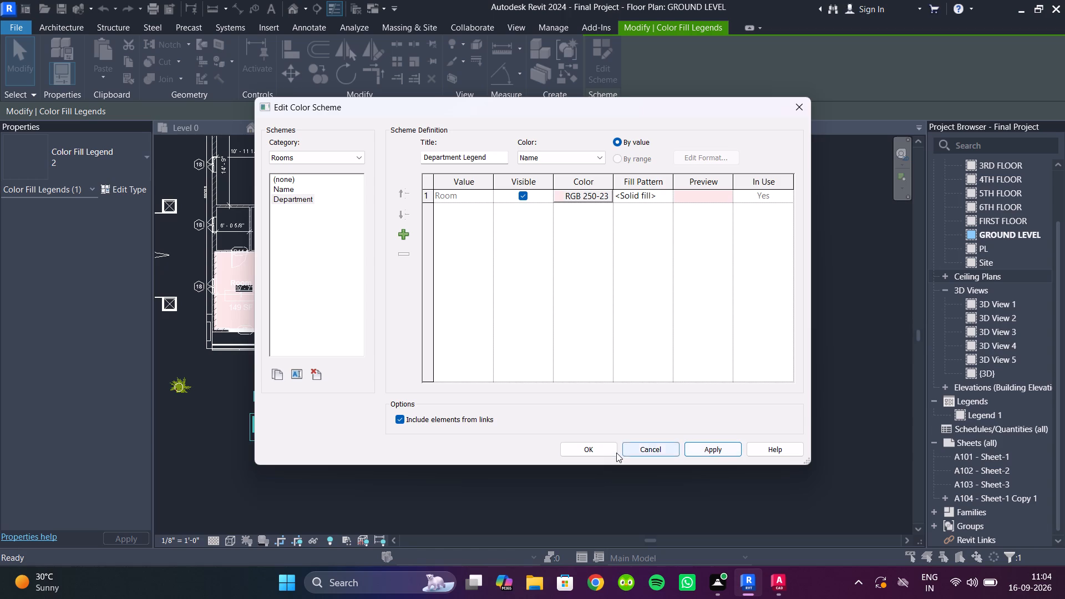
pyautogui.click(585, 454)
pyautogui.moveTo(303, 396); pyautogui.dragTo(422, 318, button='middle')
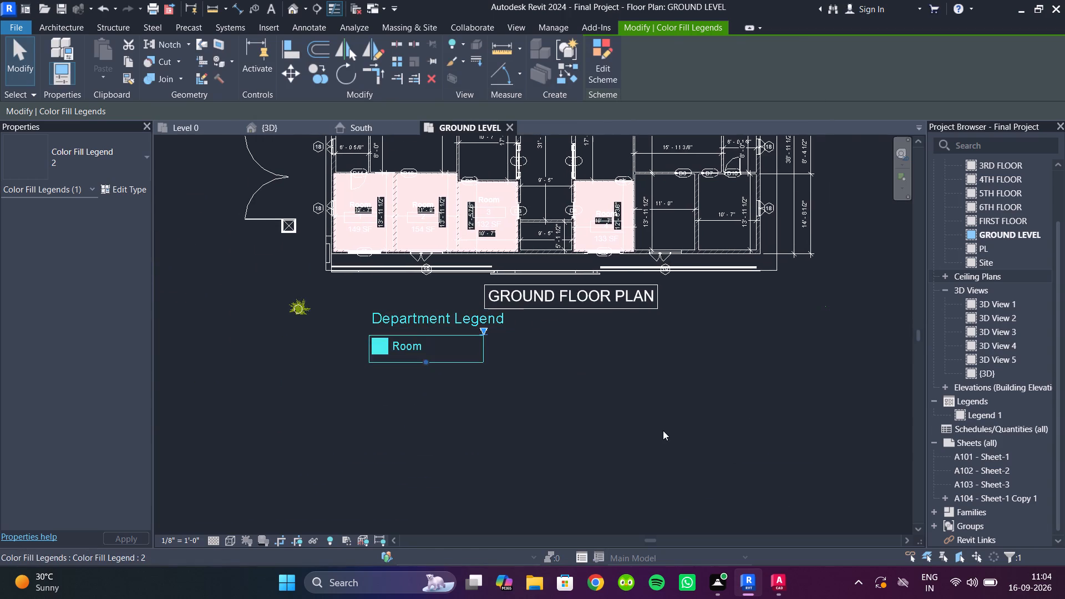
pyautogui.click(663, 430)
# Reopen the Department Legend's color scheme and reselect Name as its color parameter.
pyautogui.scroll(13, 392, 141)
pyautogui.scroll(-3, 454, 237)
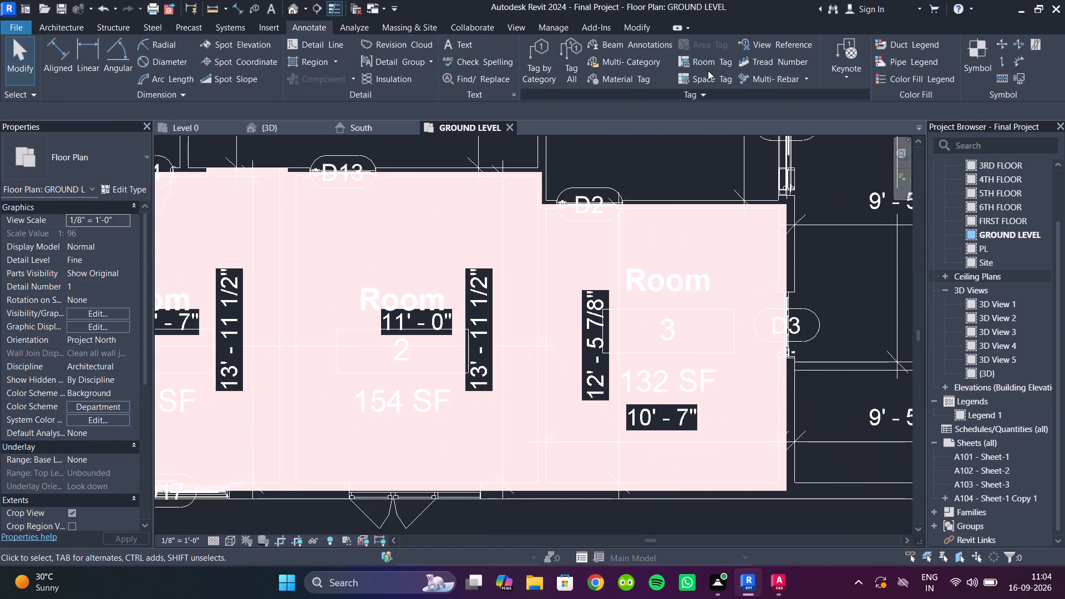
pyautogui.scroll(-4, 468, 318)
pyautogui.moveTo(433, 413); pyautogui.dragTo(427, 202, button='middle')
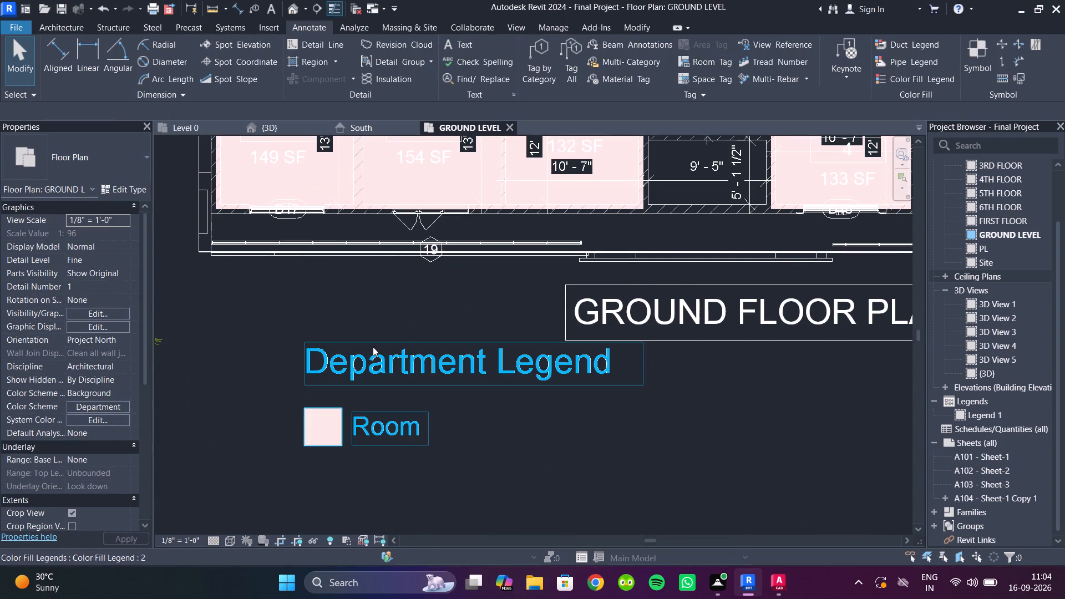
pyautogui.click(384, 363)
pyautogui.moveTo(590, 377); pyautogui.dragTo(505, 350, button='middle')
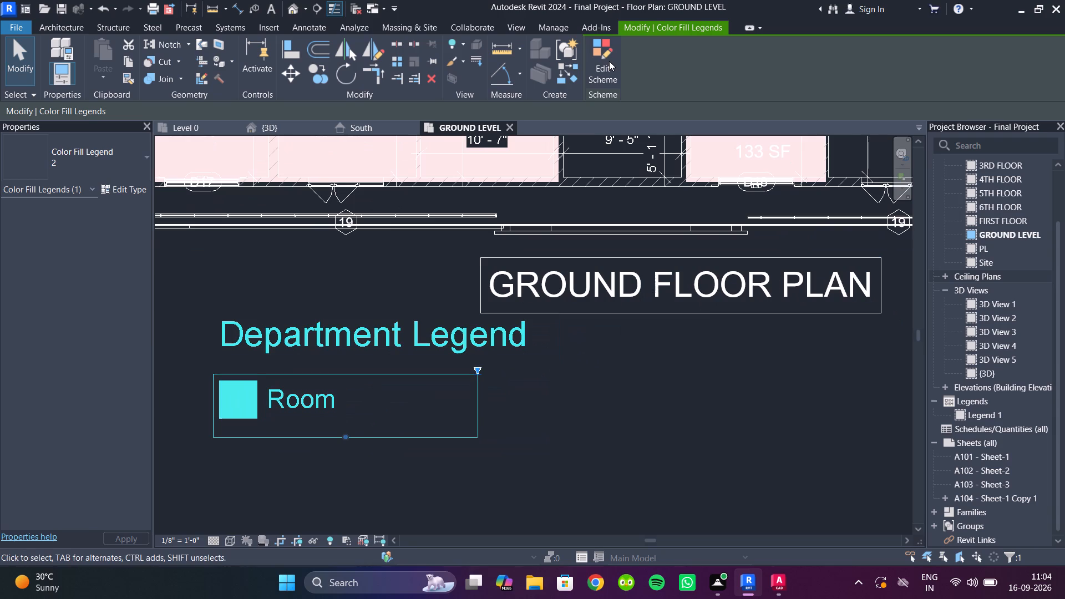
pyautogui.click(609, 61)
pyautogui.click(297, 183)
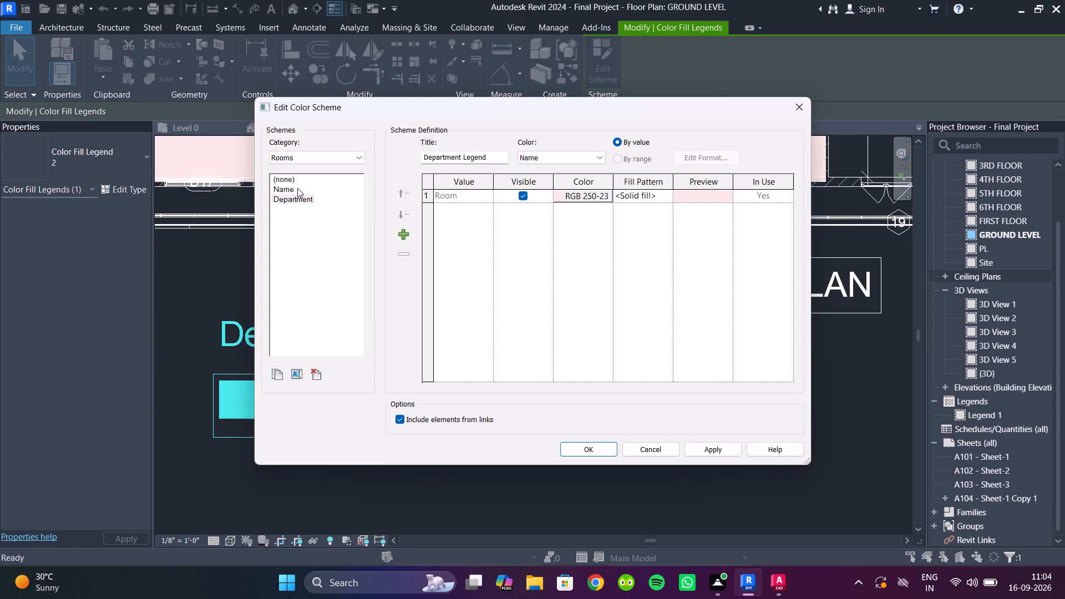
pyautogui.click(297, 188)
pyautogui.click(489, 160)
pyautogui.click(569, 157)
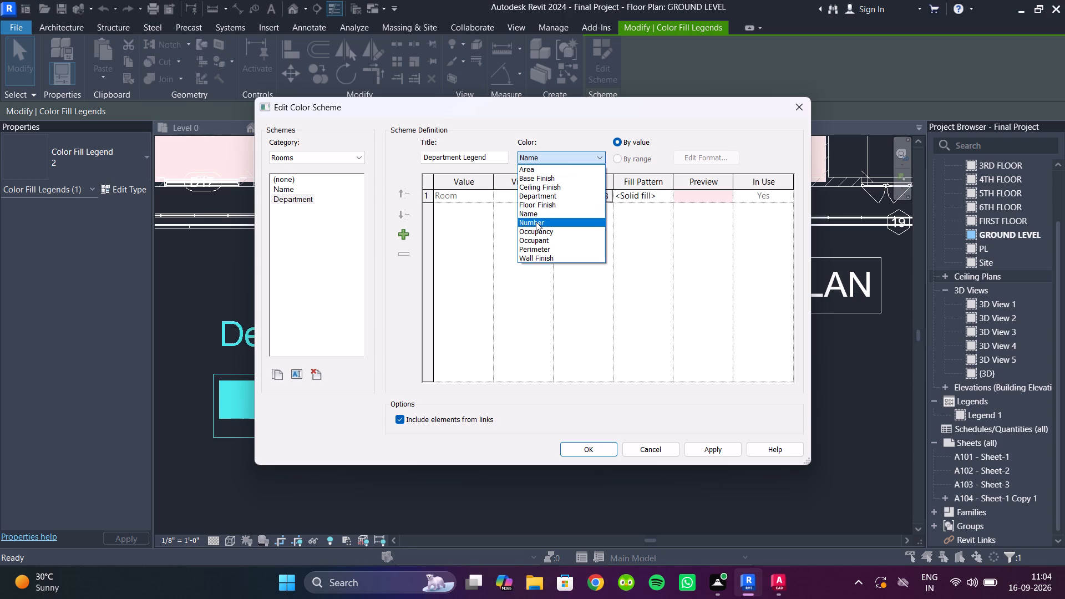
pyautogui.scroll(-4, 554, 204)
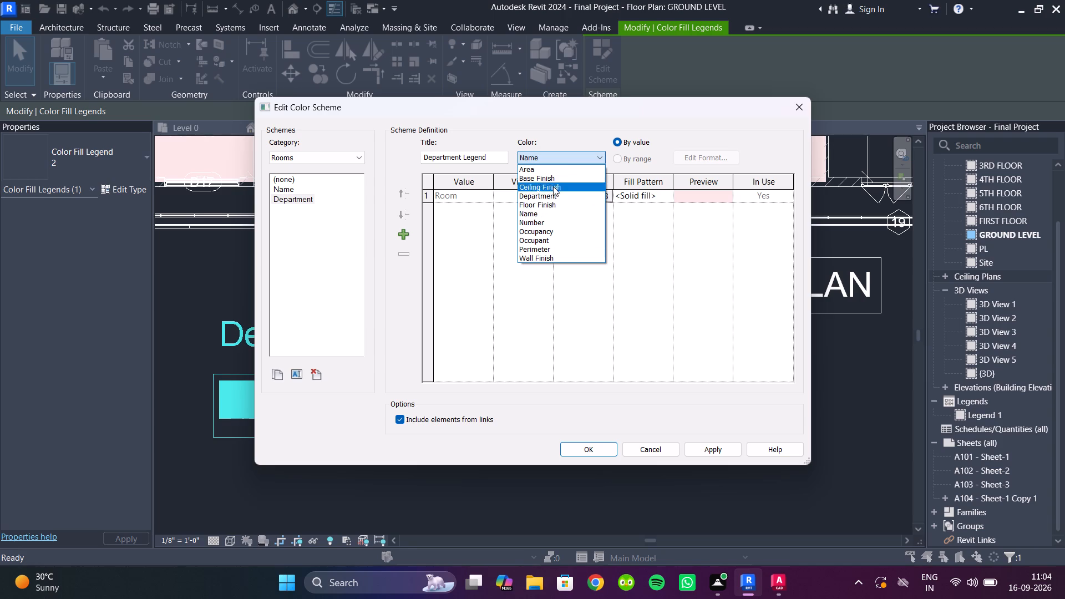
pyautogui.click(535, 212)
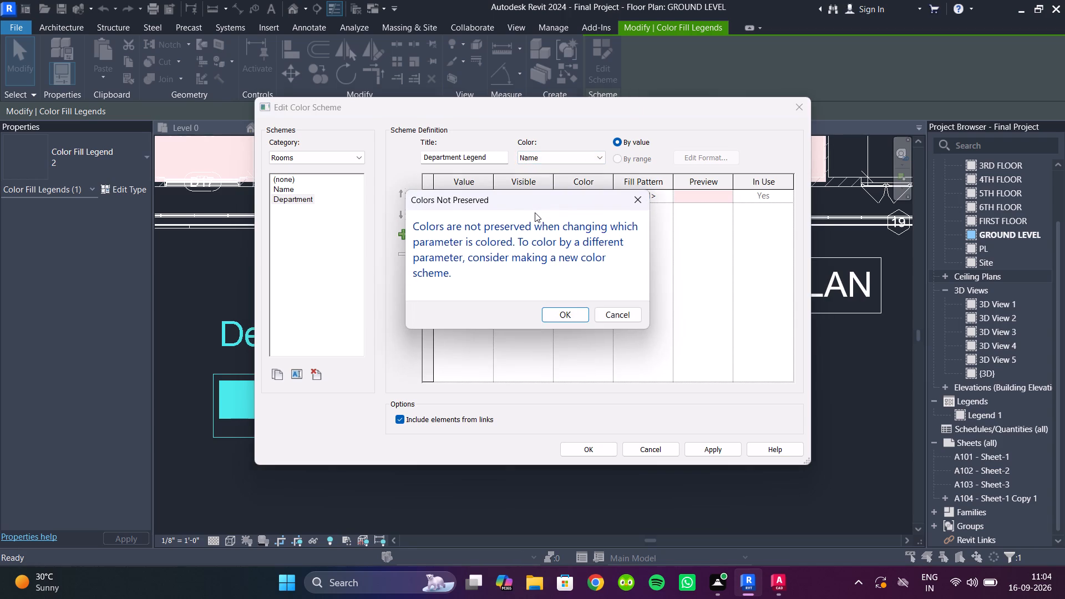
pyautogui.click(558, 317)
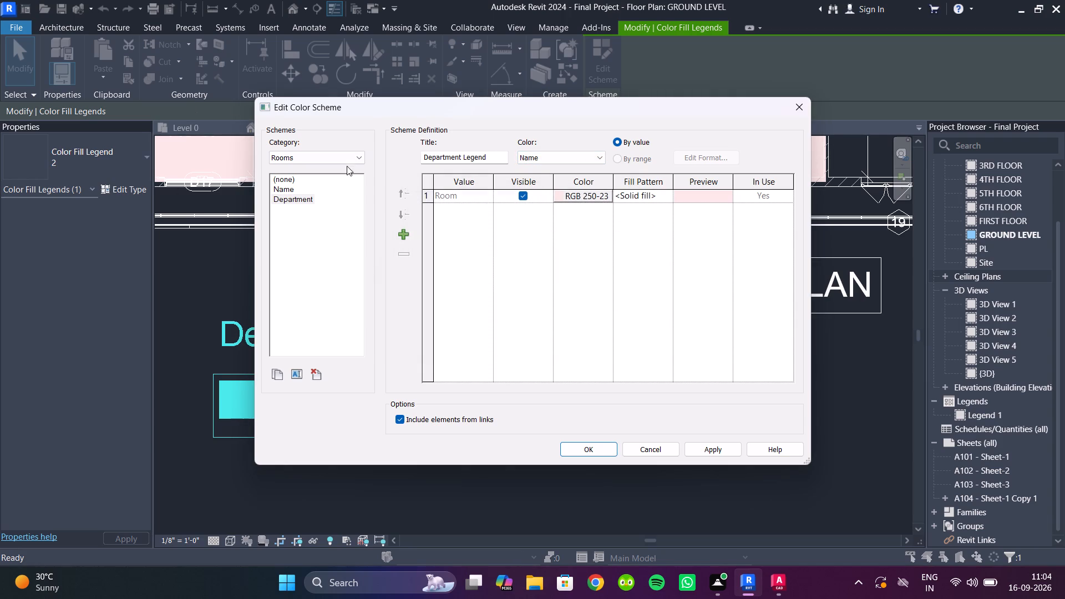
# Apply the (none) scheme of the Rooms category to the legend's view.
pyautogui.click(293, 154)
pyautogui.click(300, 187)
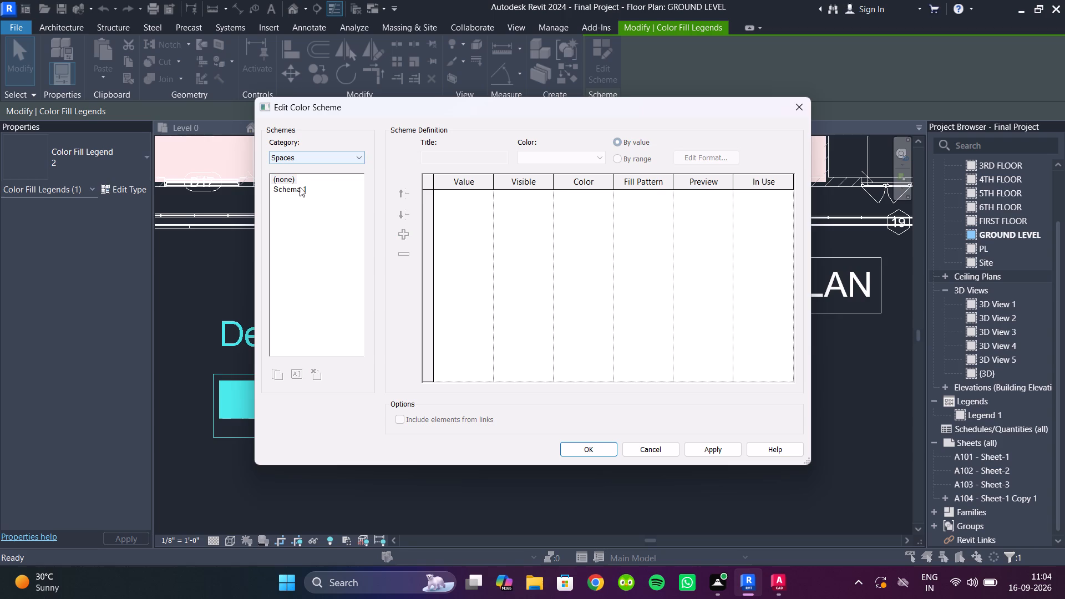
pyautogui.click(302, 162)
pyautogui.click(301, 179)
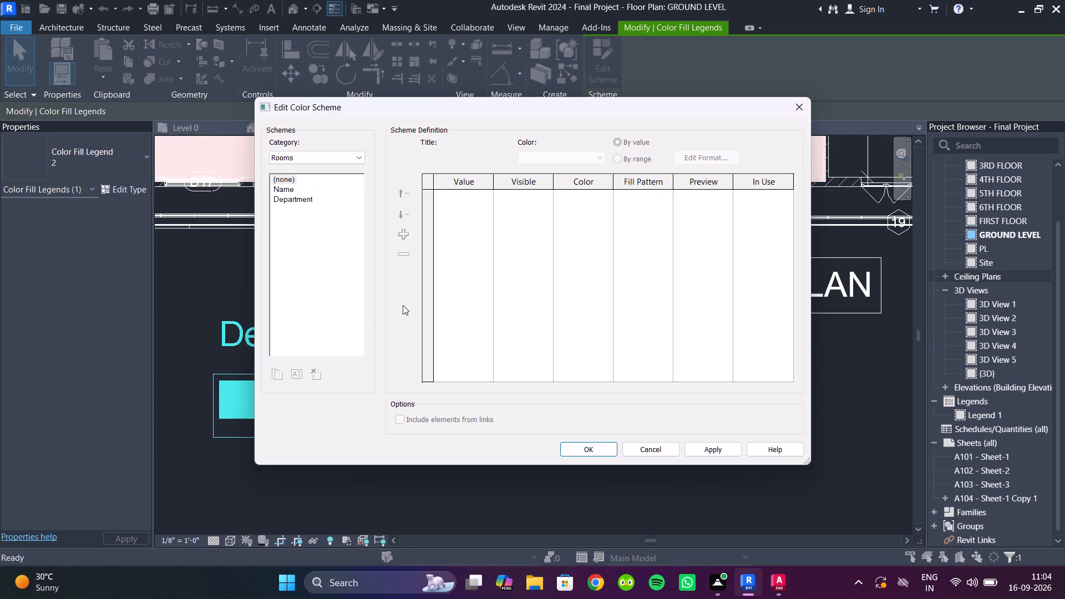
pyautogui.click(697, 446)
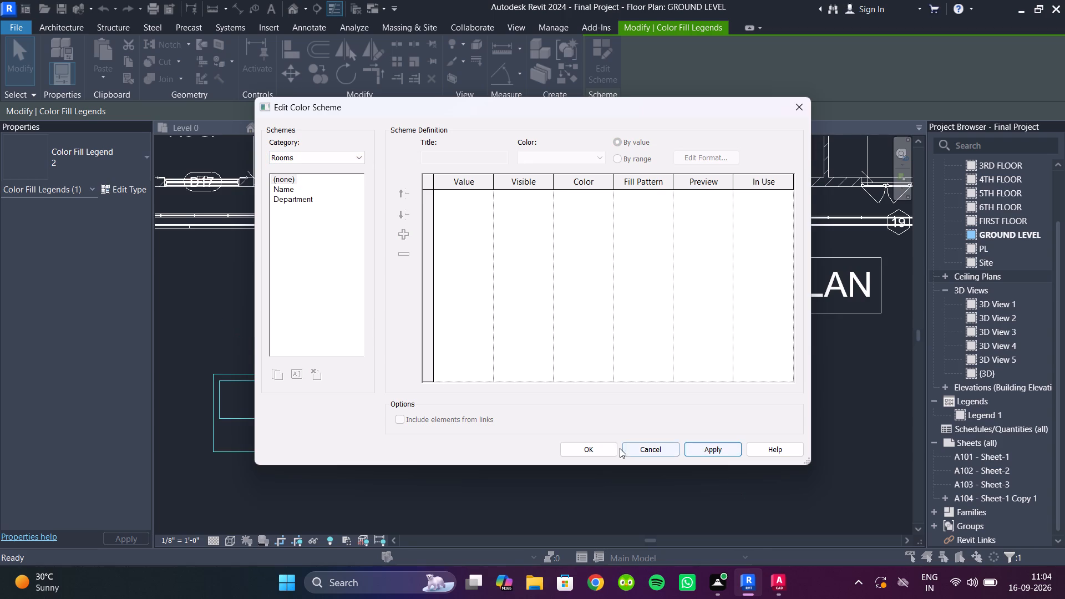
pyautogui.click(586, 449)
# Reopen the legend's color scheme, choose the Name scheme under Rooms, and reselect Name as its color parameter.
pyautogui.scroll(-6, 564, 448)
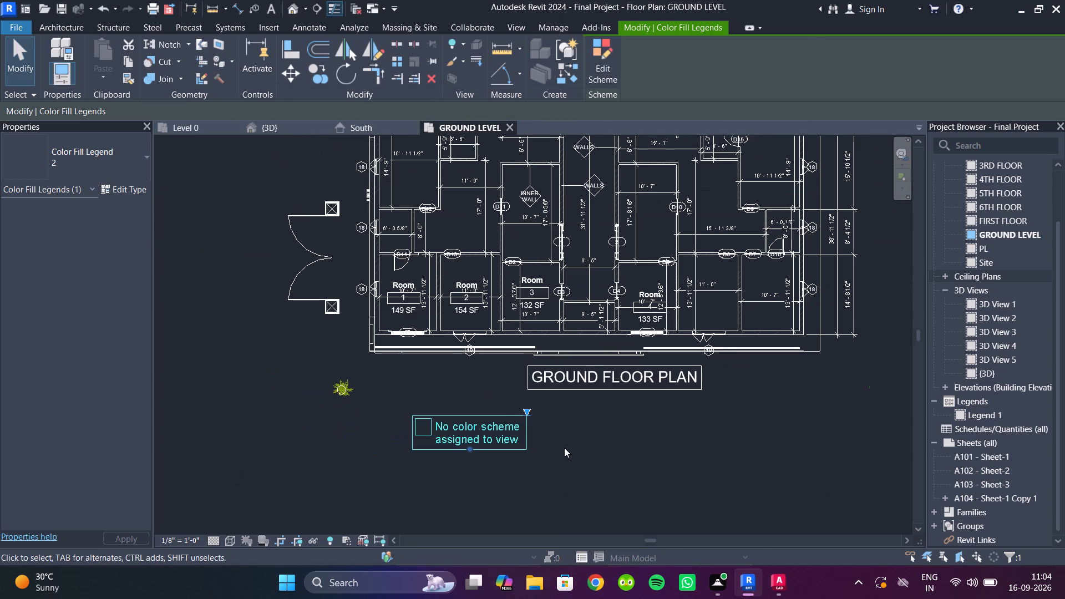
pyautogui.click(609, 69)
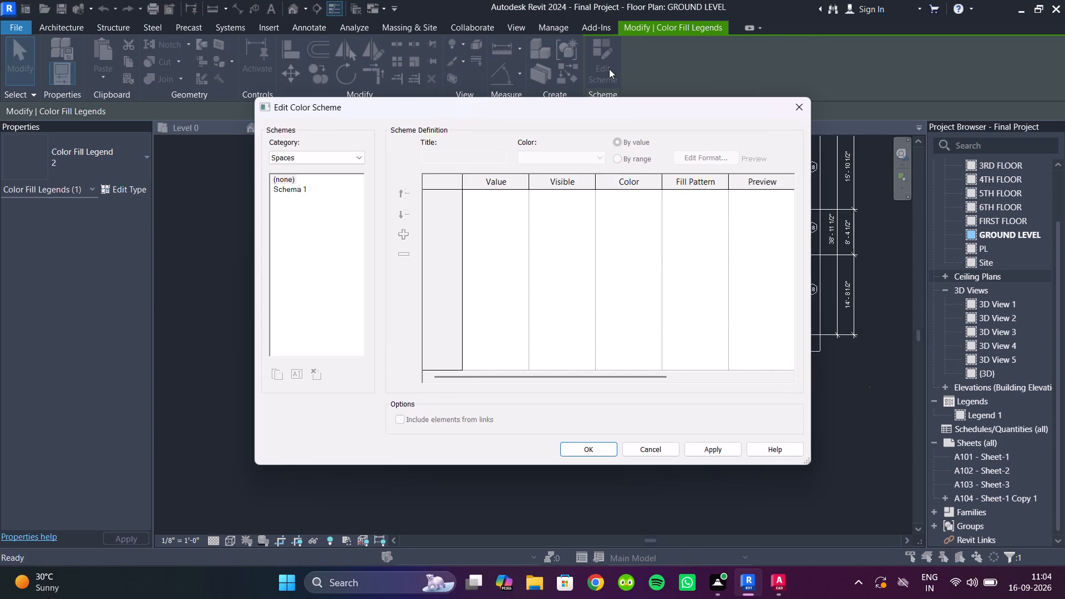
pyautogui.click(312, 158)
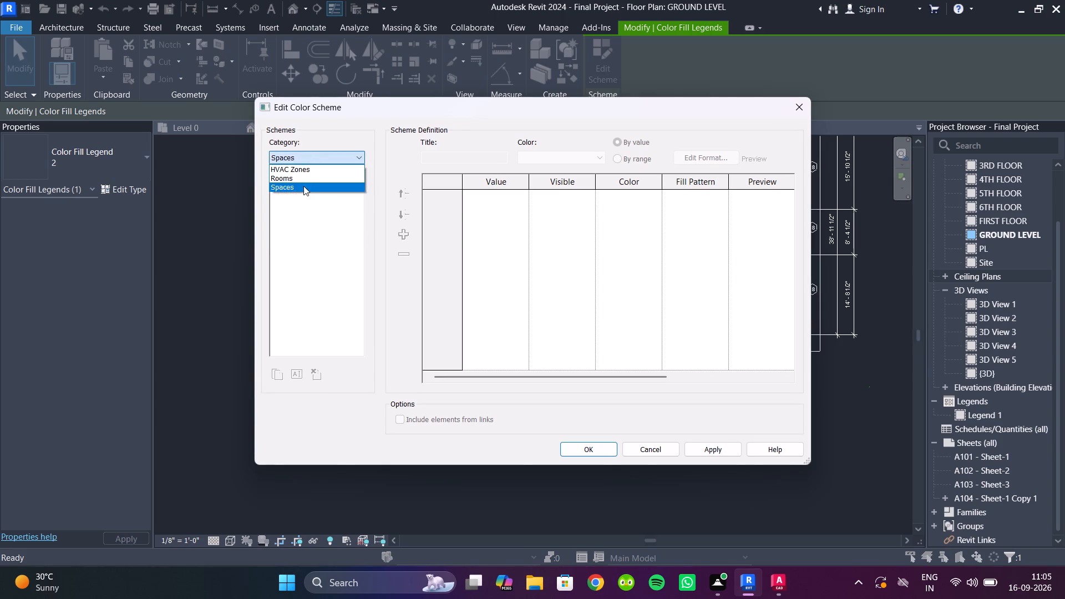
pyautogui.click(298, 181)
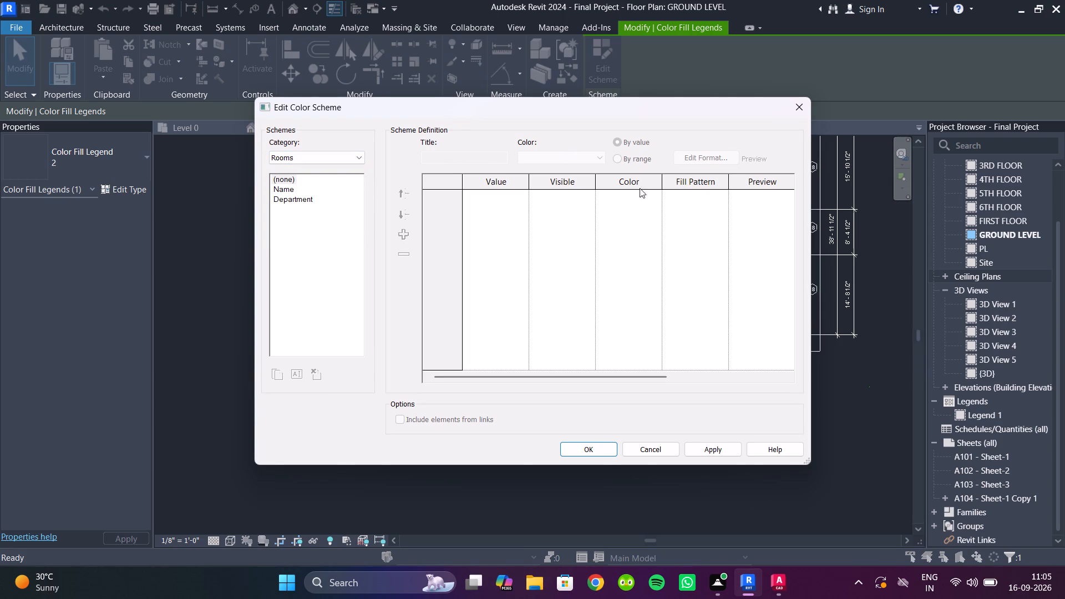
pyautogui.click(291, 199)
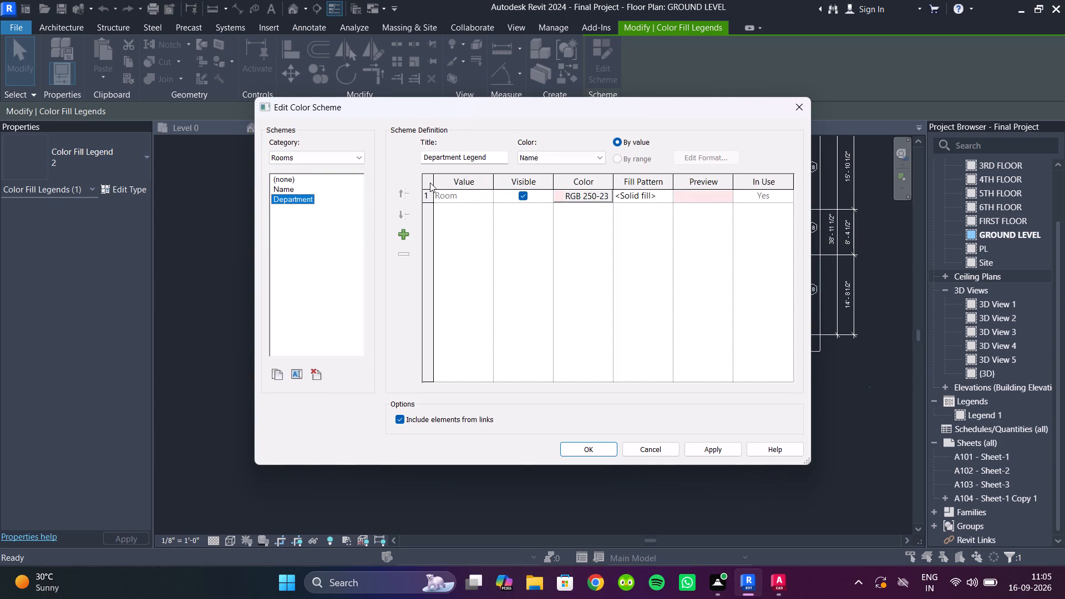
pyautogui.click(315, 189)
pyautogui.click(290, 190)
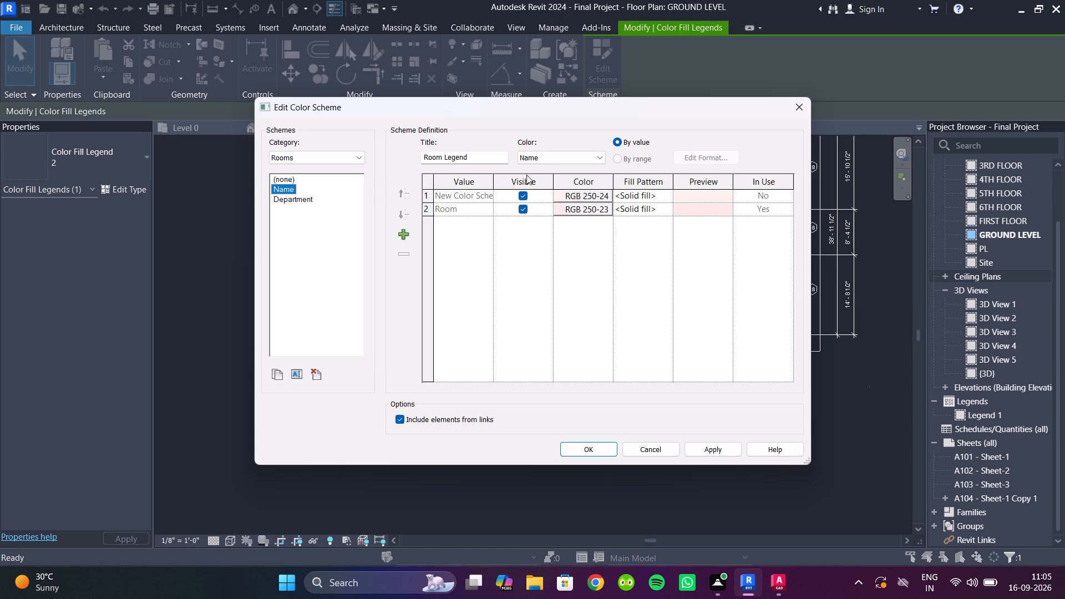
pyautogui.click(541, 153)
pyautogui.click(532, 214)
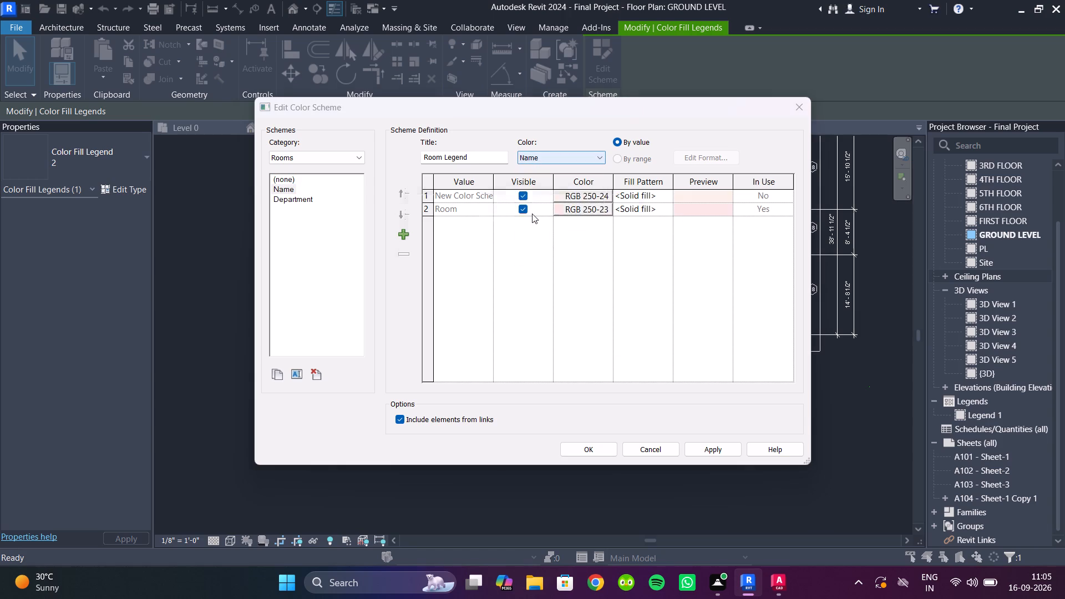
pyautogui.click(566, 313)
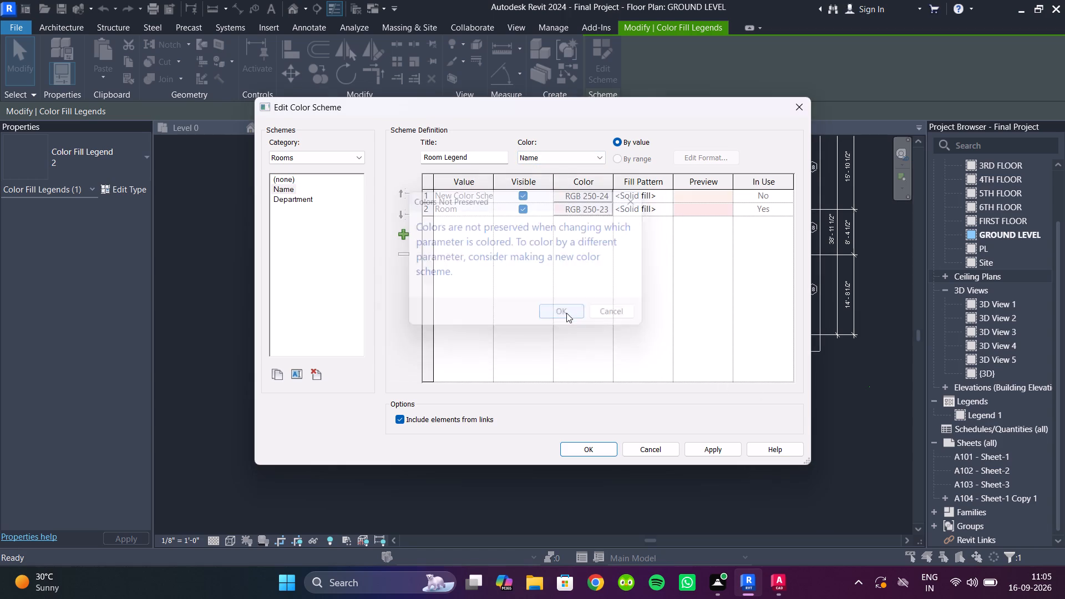
# Choose the Department scheme under Rooms, keep Name as its color parameter, and apply it to the legend's view.
pyautogui.click(321, 201)
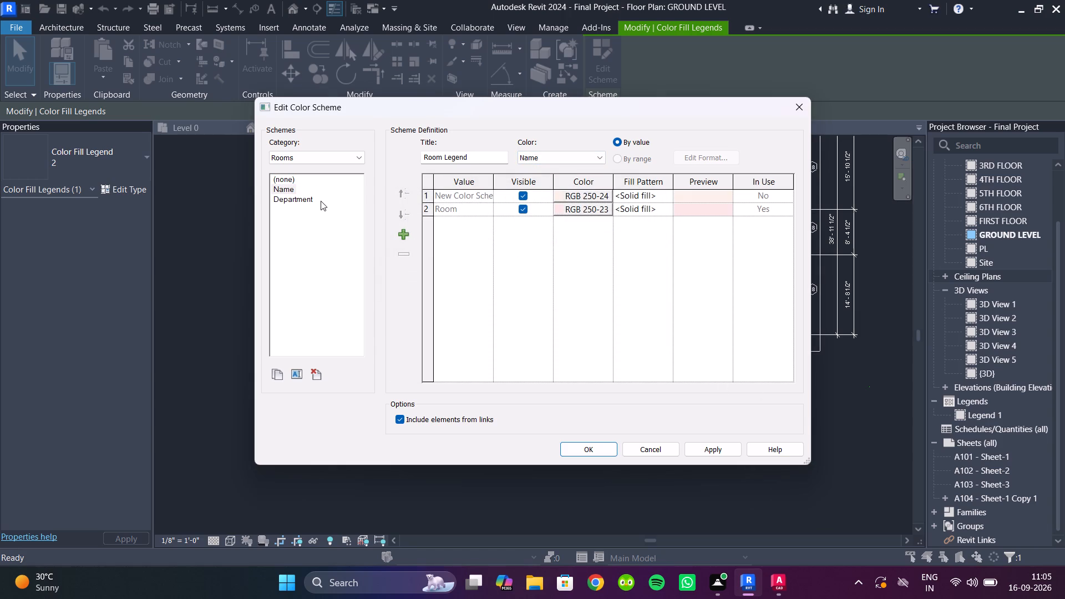
pyautogui.click(317, 201)
pyautogui.click(300, 201)
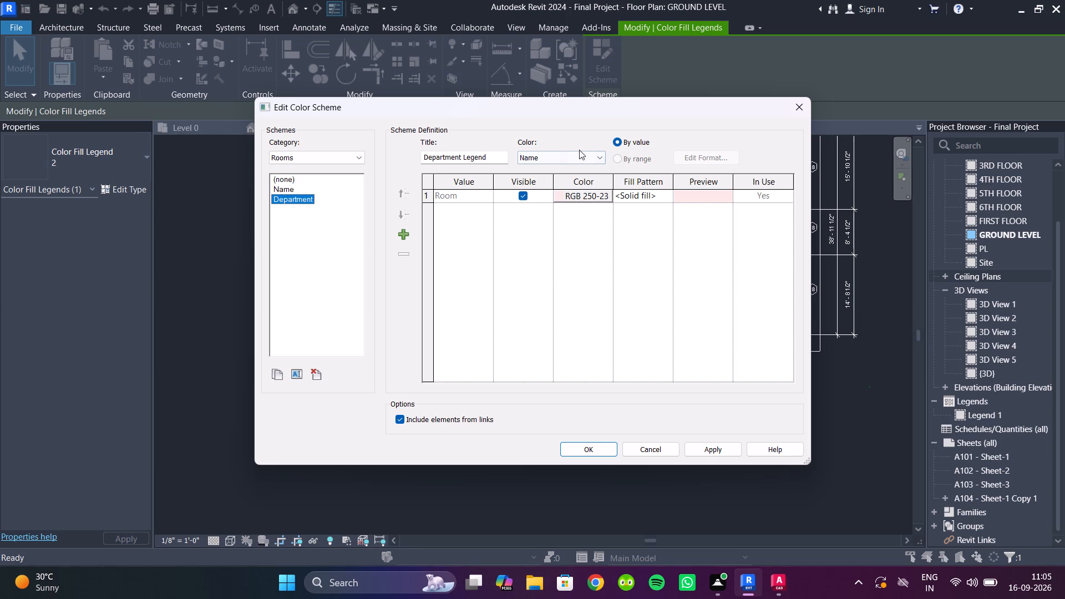
pyautogui.click(559, 150)
pyautogui.click(559, 151)
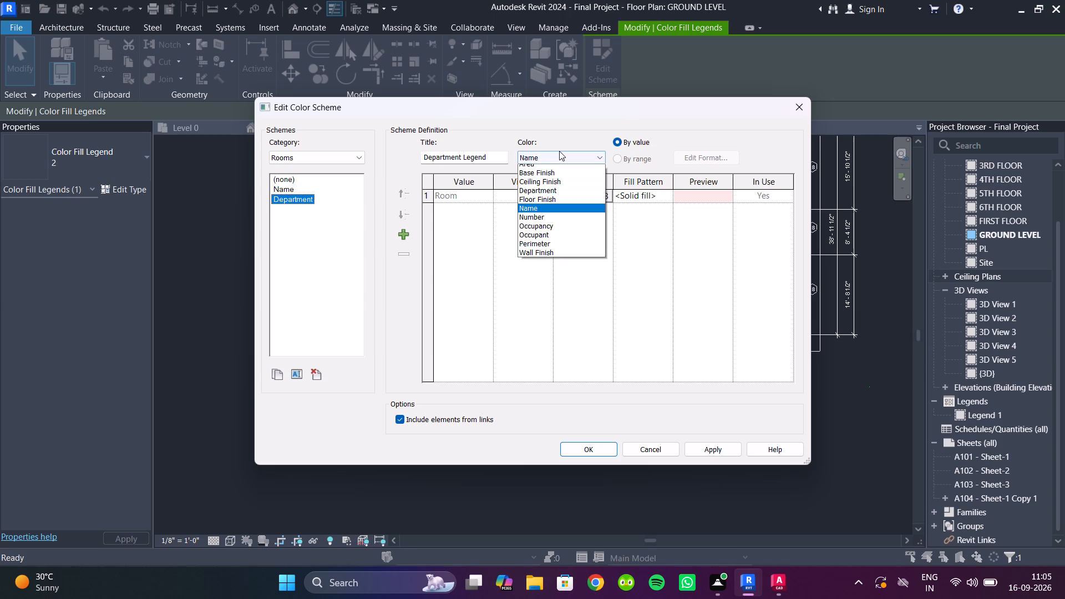
pyautogui.click(658, 317)
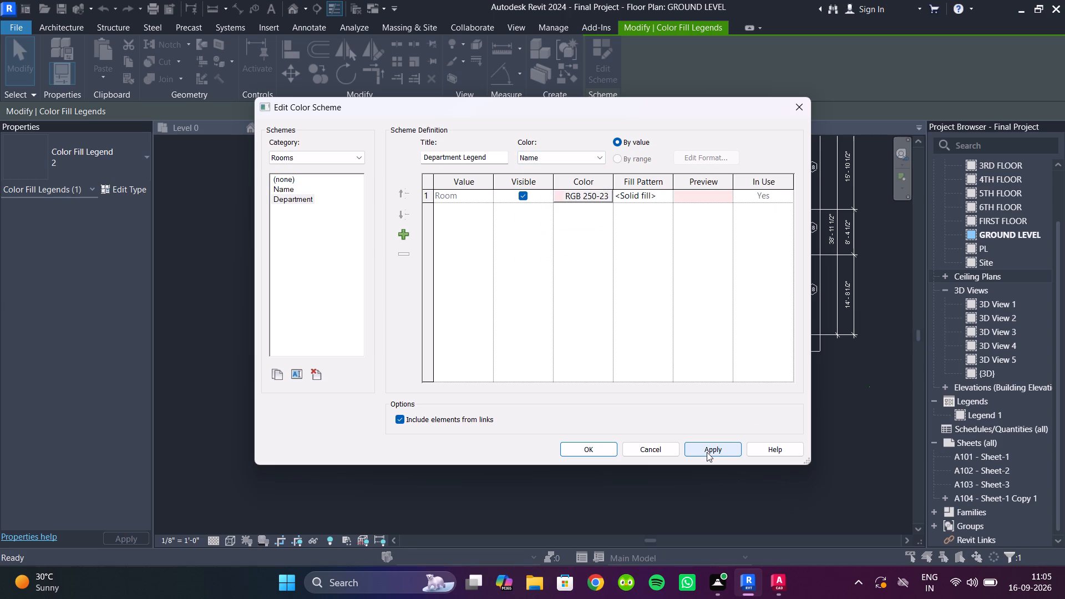
pyautogui.click(707, 452)
pyautogui.click(604, 451)
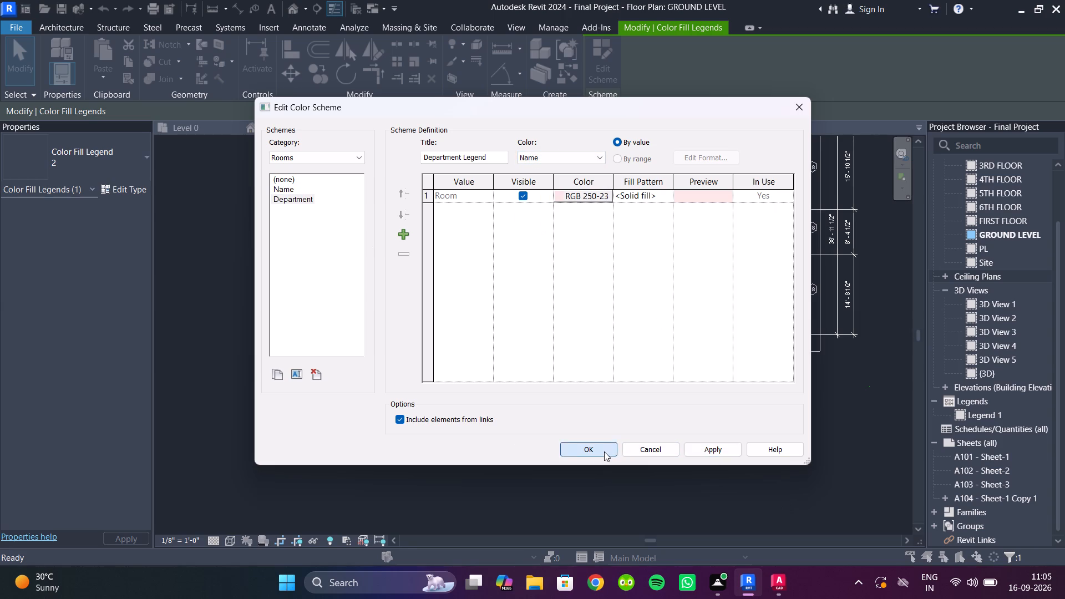
# Select all room instances, starting from room 1 on the ground floor plan, and delete them.
pyautogui.scroll(-5, 386, 312)
pyautogui.click(544, 397)
pyautogui.scroll(10, 413, 291)
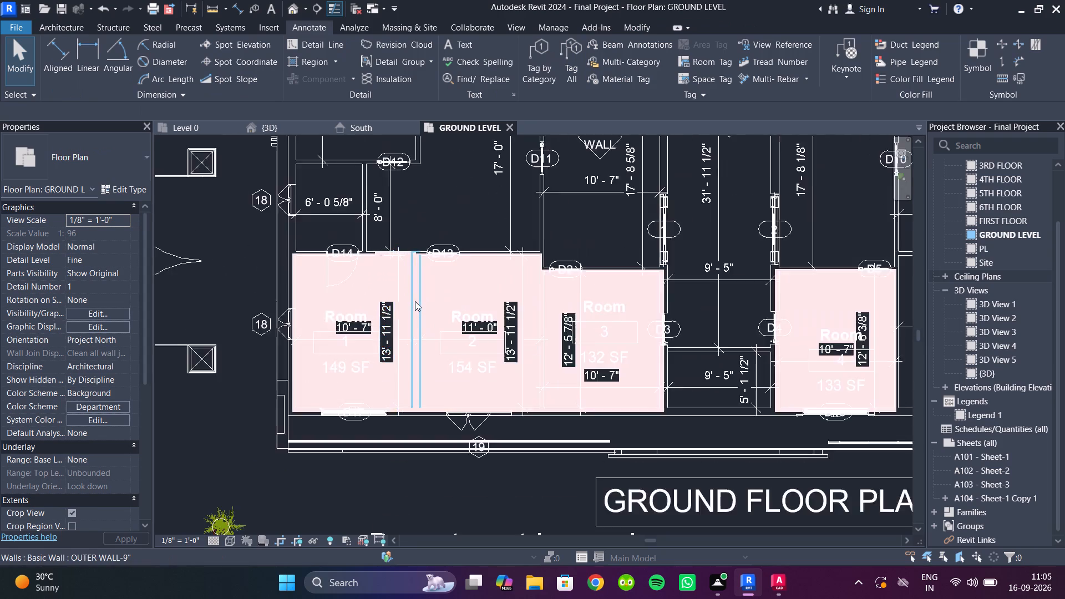
pyautogui.scroll(8, 415, 301)
pyautogui.scroll(-6, 336, 306)
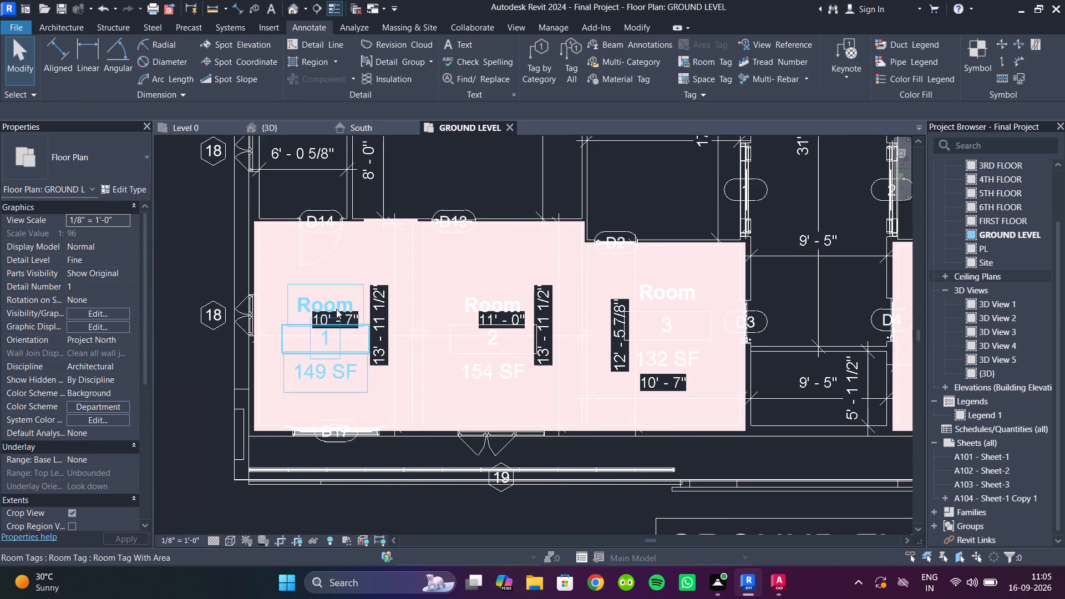
pyautogui.click(379, 258)
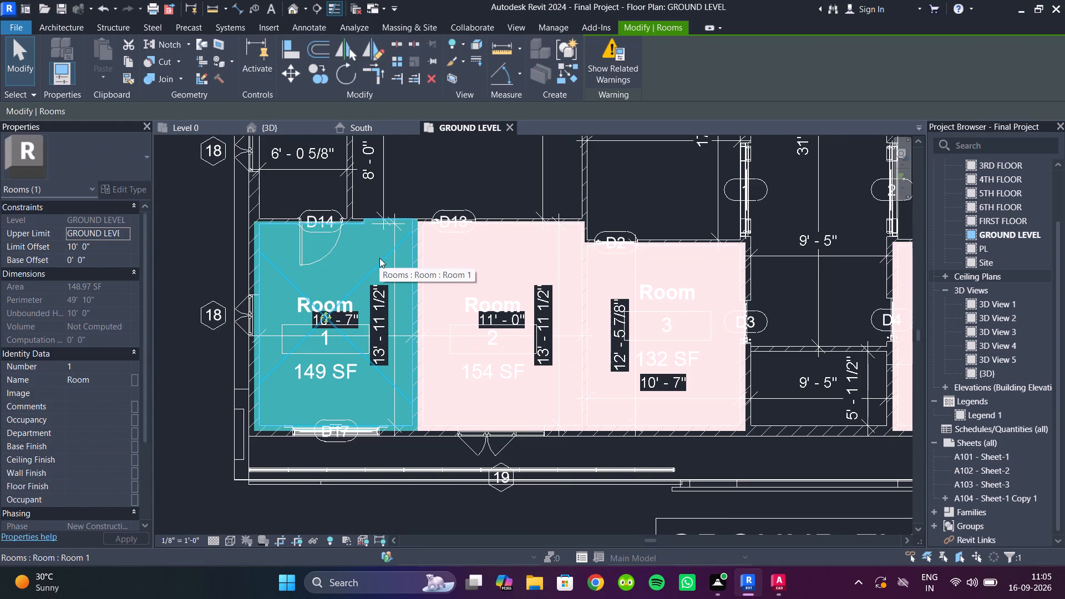
pyautogui.write('SA')
pyautogui.press('Delete')
# Delete the Department Legend color fill legend below the ground floor plan.
pyautogui.scroll(-3, 603, 185)
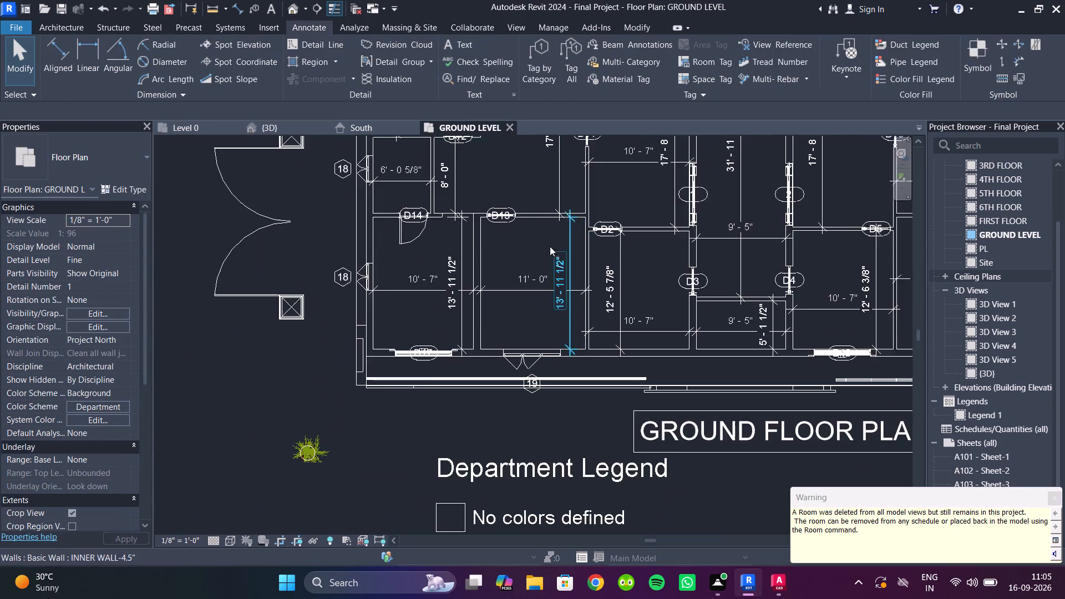
pyautogui.scroll(-5, 571, 433)
pyautogui.scroll(1, 528, 469)
pyautogui.moveTo(524, 466); pyautogui.dragTo(383, 362, button='middle')
pyautogui.press('Escape')
pyautogui.click(377, 344)
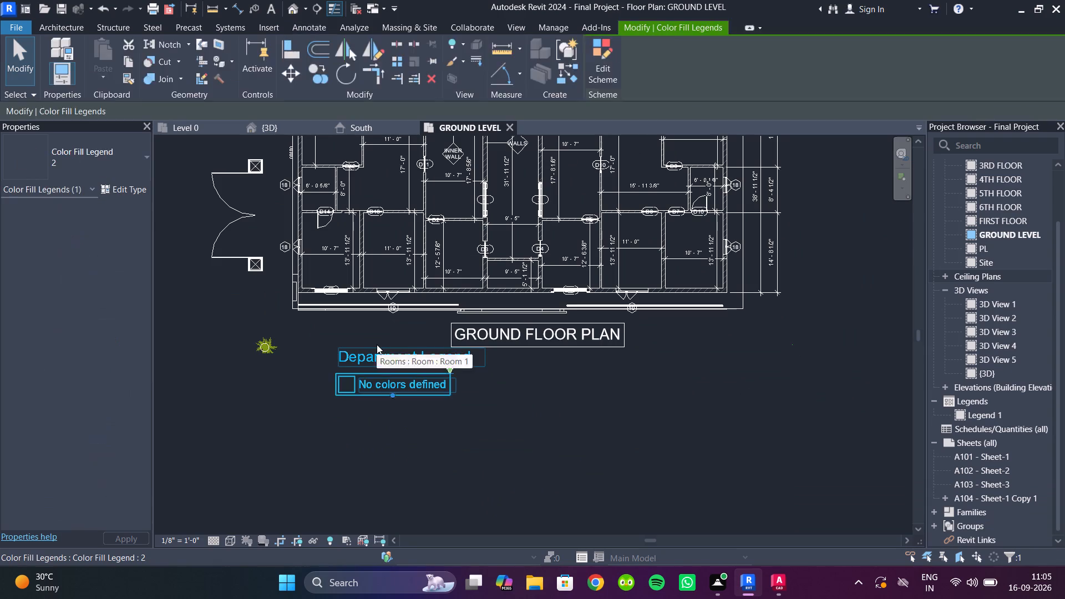
pyautogui.press('Delete')
pyautogui.press('Delete')
pyautogui.press('Delete')
pyautogui.moveTo(526, 342); pyautogui.dragTo(472, 407, button='middle')
pyautogui.press('Escape')
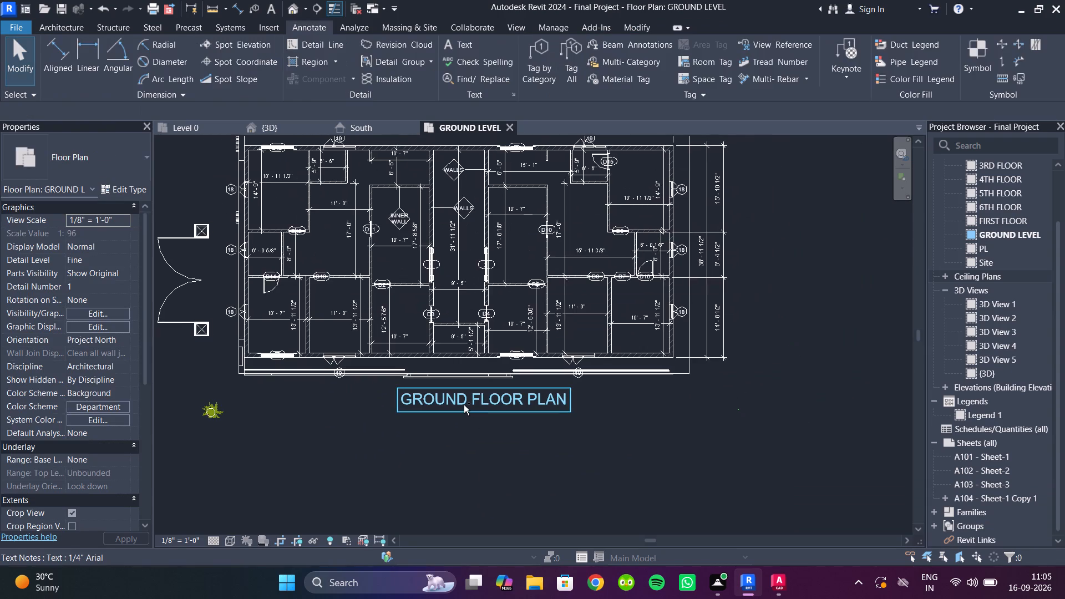
# Save the project.
pyautogui.hotkey('ctrl', 's')
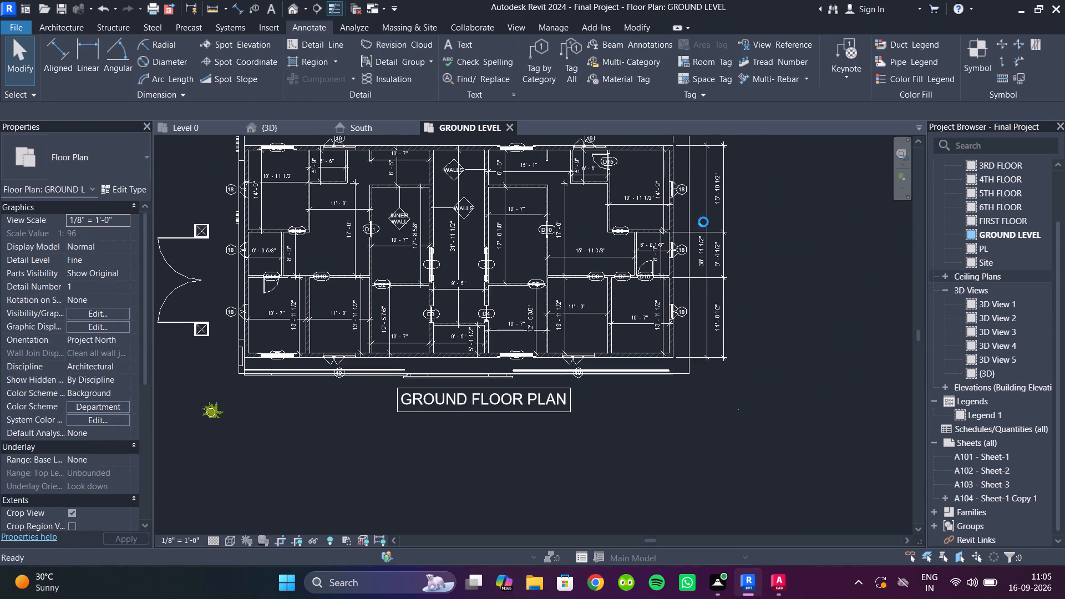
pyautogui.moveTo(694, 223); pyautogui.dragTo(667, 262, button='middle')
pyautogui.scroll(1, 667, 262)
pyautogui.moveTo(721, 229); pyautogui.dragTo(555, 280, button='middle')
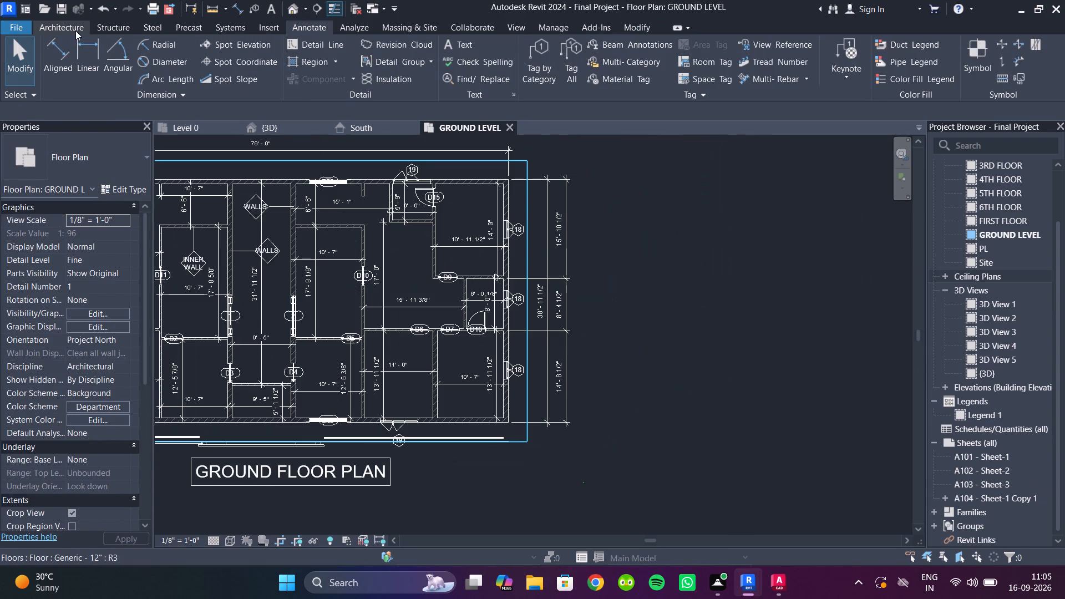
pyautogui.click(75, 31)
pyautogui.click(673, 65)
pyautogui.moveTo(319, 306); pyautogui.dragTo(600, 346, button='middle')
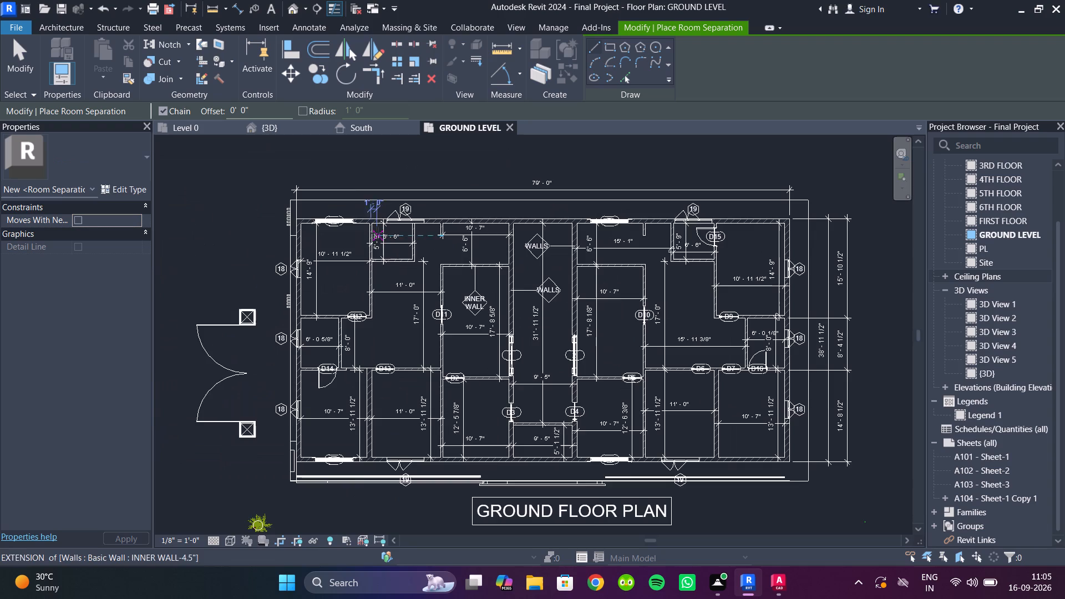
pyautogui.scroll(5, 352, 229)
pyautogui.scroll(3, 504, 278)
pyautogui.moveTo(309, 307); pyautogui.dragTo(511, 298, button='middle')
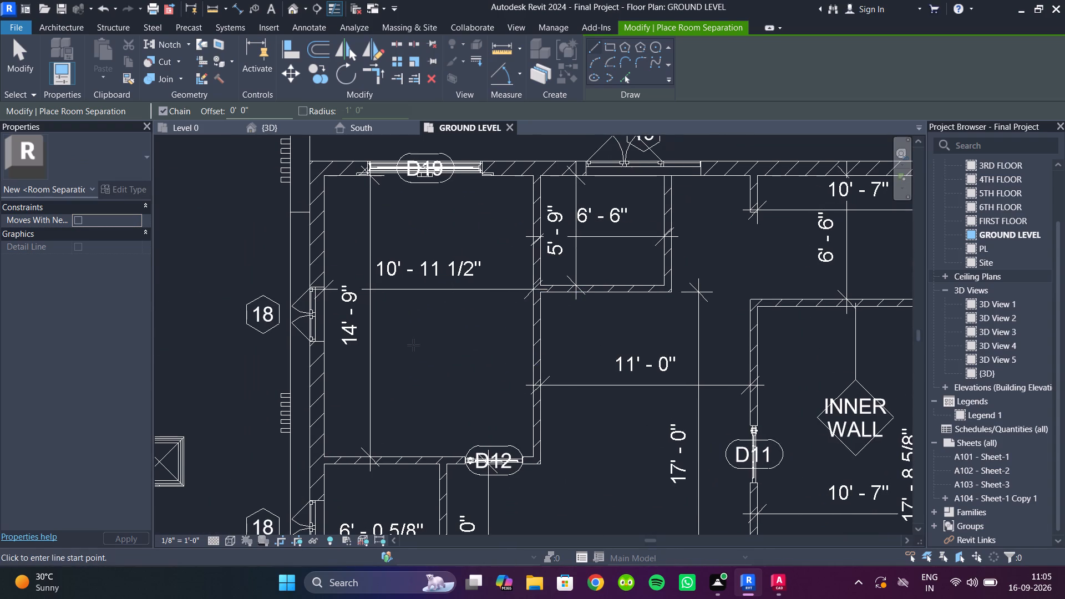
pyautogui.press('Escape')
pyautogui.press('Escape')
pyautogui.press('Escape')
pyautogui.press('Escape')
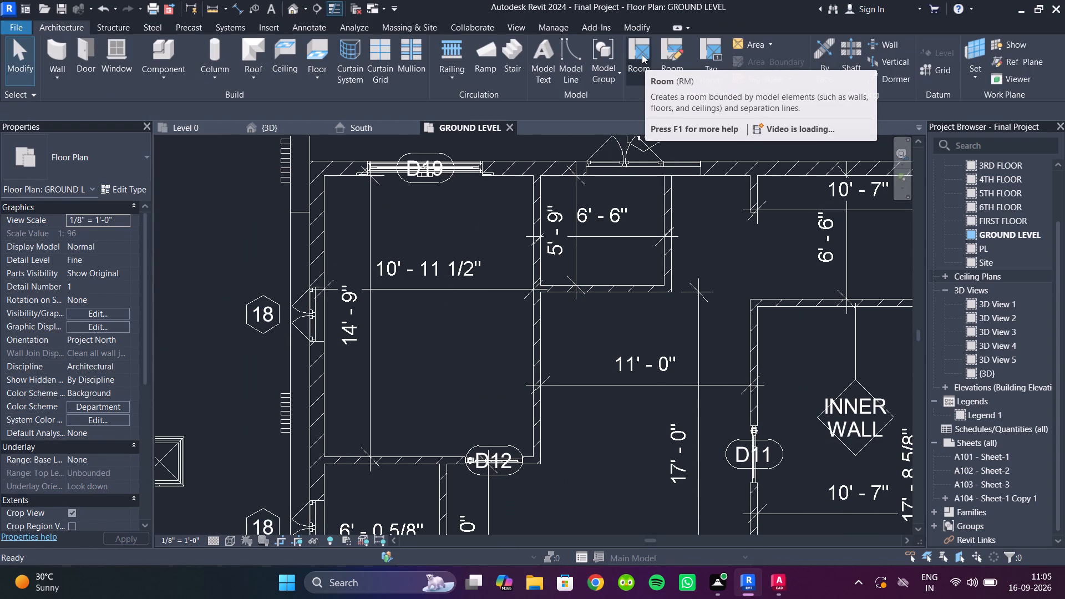
# Place tagged rooms in the 10' - 11 1/2" by 14' - 9" corner room and the adjoining 11' - 0" wide space.
pyautogui.click(719, 73)
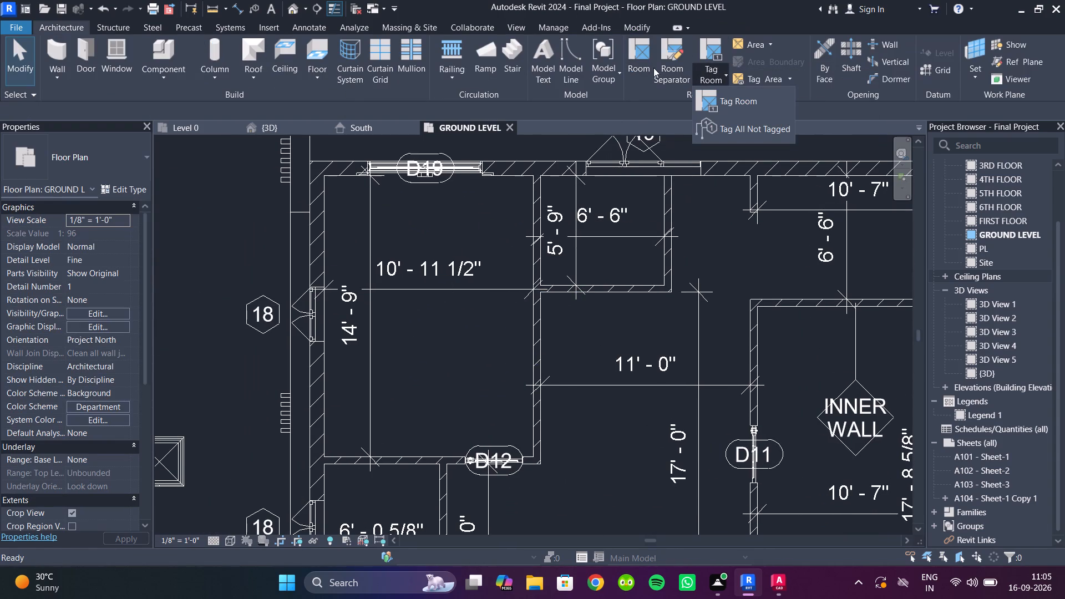
pyautogui.click(632, 54)
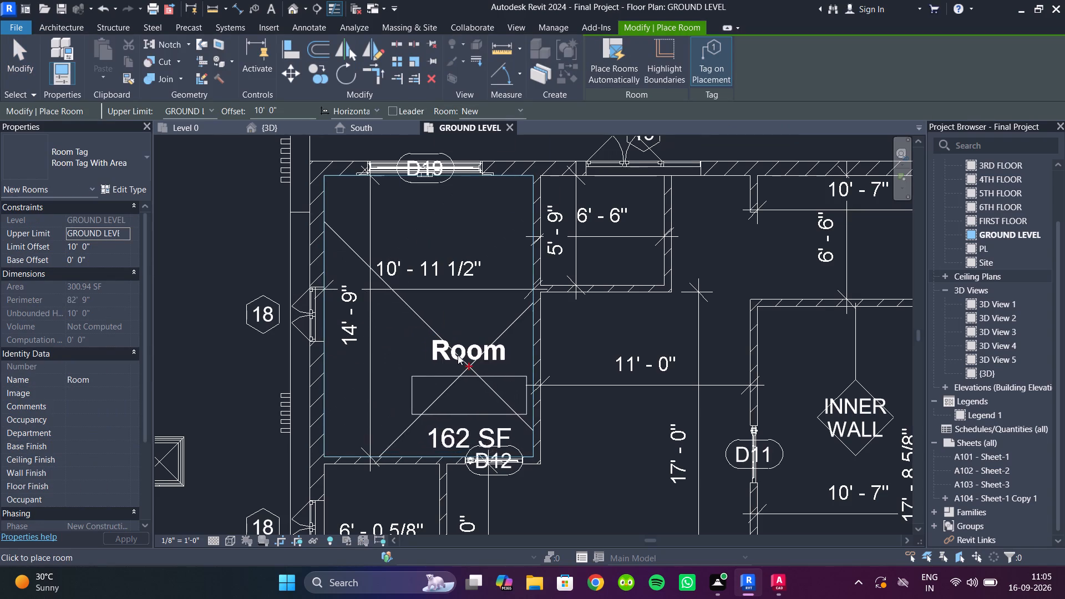
pyautogui.click(439, 344)
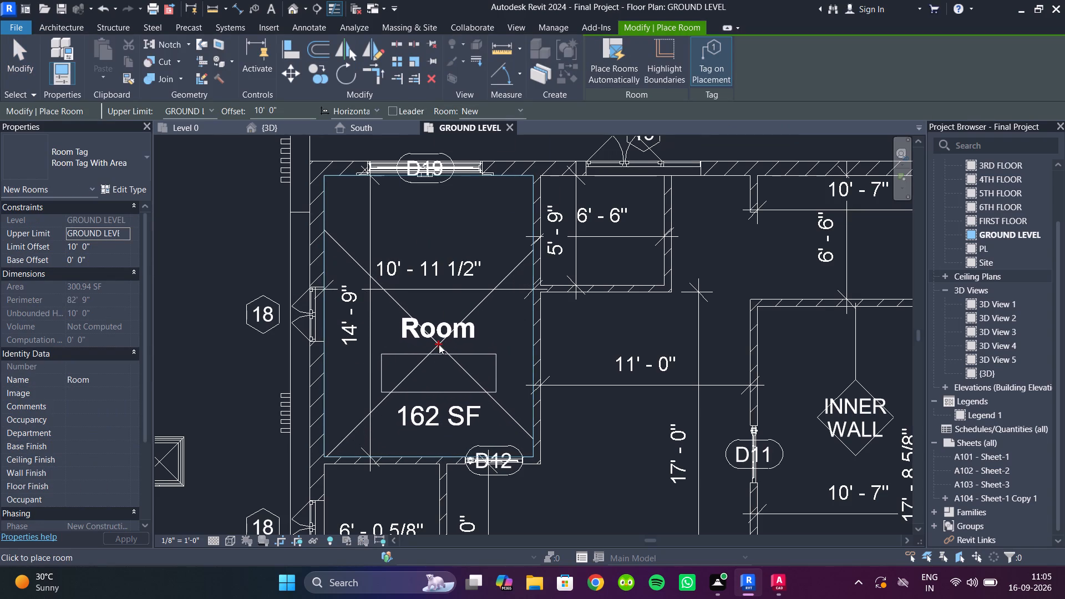
pyautogui.moveTo(575, 346); pyautogui.dragTo(520, 273, button='middle')
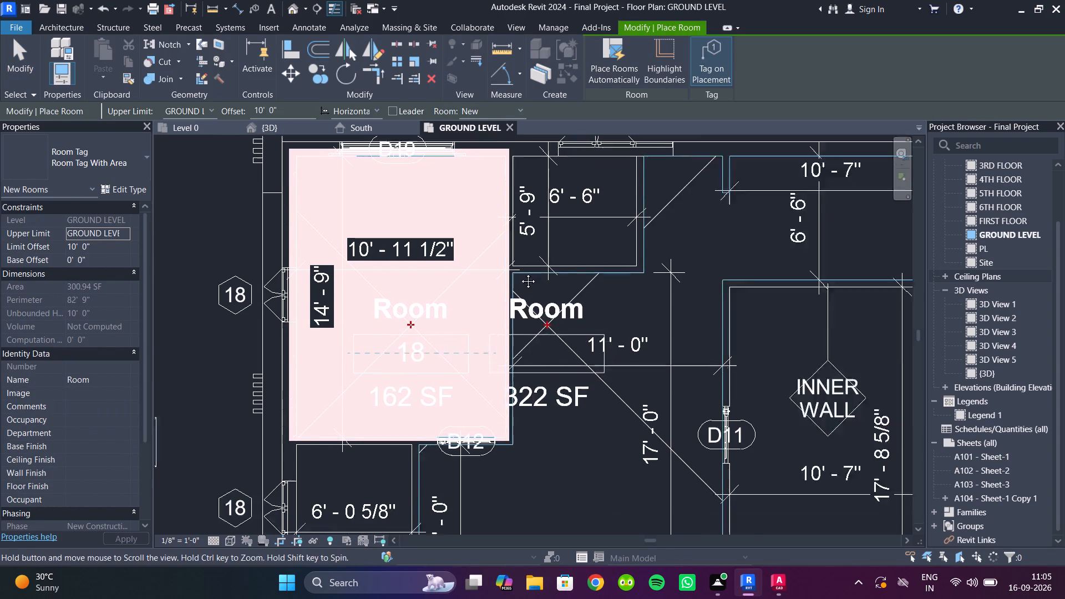
pyautogui.moveTo(520, 273); pyautogui.dragTo(506, 211, button='middle')
pyautogui.click(545, 353)
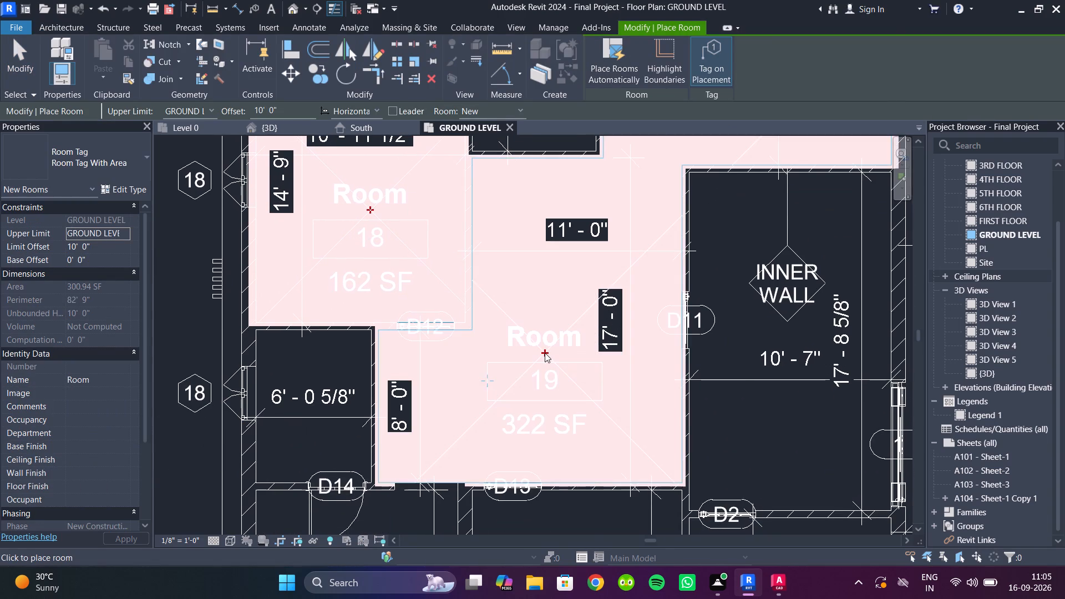
# Place tagged rooms in the 10' - 7" wide rooms beside doors D10 and D11 and in the 9' - 5" central corridor.
pyautogui.moveTo(780, 338); pyautogui.dragTo(542, 205, button='middle')
pyautogui.scroll(-2, 507, 189)
pyautogui.moveTo(535, 204); pyautogui.dragTo(573, 256, button='middle')
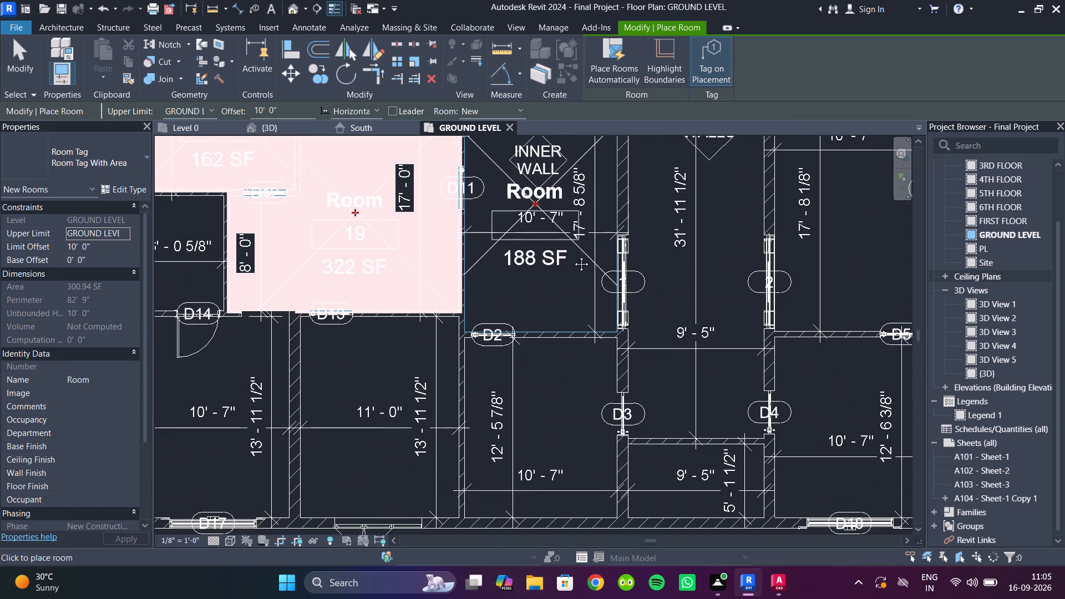
pyautogui.moveTo(573, 256); pyautogui.dragTo(571, 271, button='middle')
pyautogui.moveTo(752, 304); pyautogui.dragTo(549, 390, button='middle')
pyautogui.scroll(-3, 672, 323)
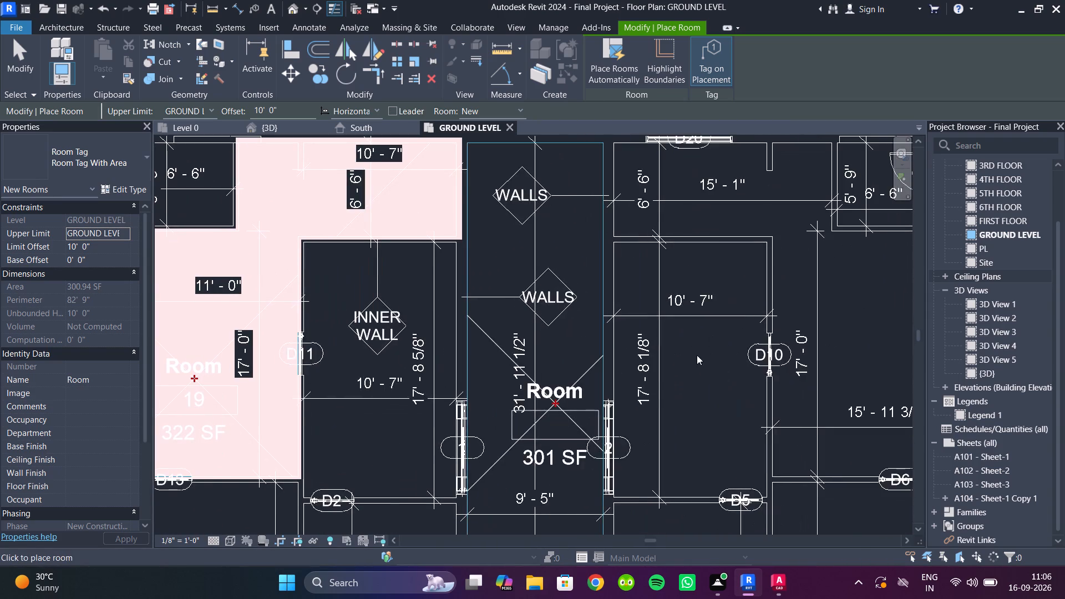
pyautogui.click(673, 370)
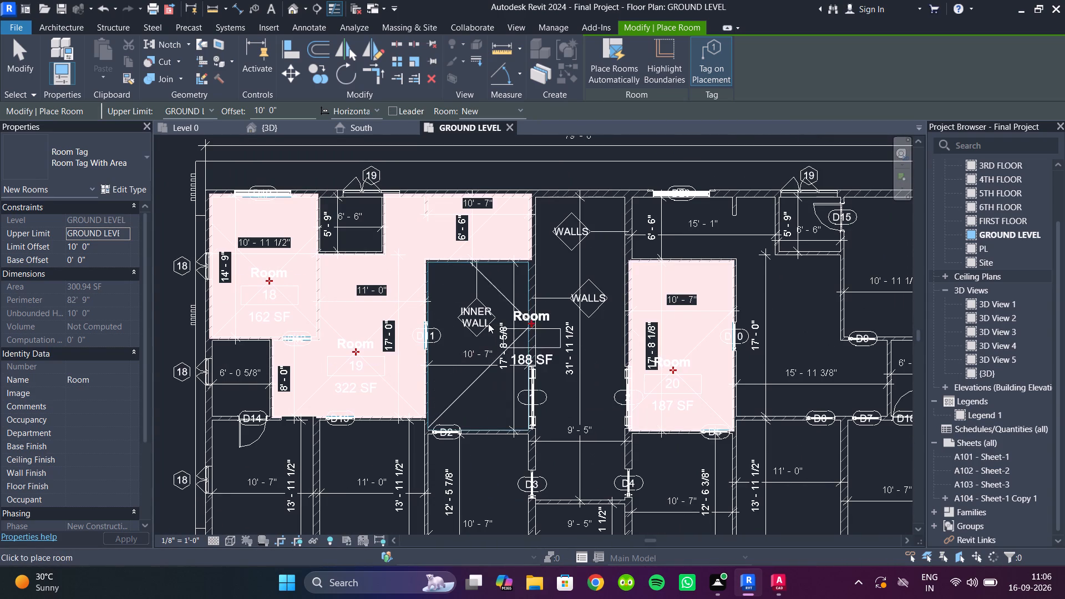
pyautogui.click(481, 331)
pyautogui.click(587, 329)
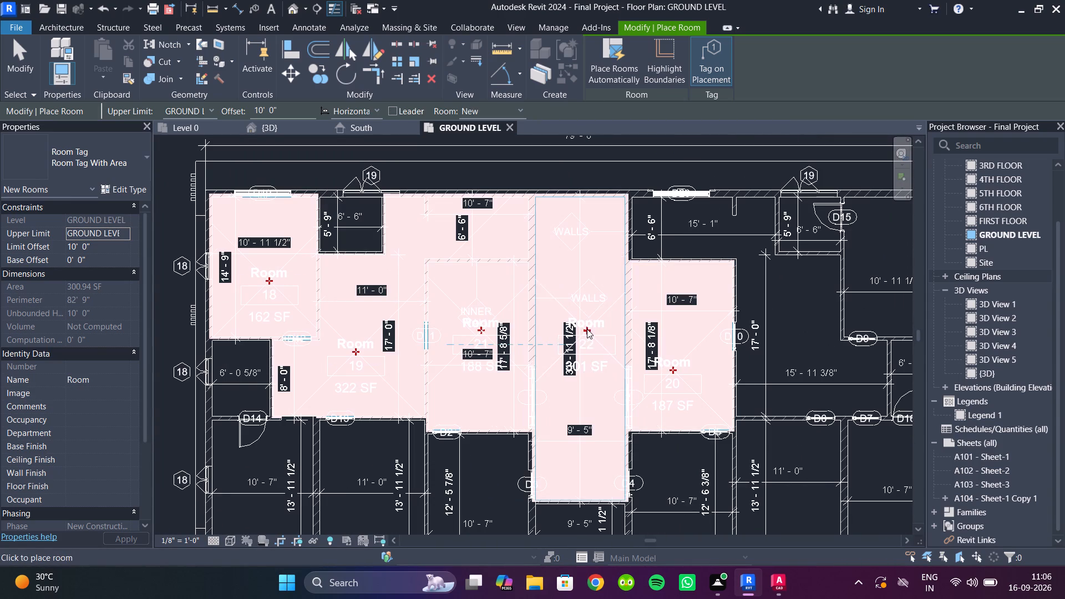
pyautogui.press('Escape')
pyautogui.press('Escape')
pyautogui.press('Escape')
pyautogui.scroll(-5, 601, 230)
pyautogui.press('Escape')
pyautogui.press('Escape')
# Renumber the 162 SF corner room as 1A and the adjoining 322 SF room as 1B.
pyautogui.scroll(6, 382, 184)
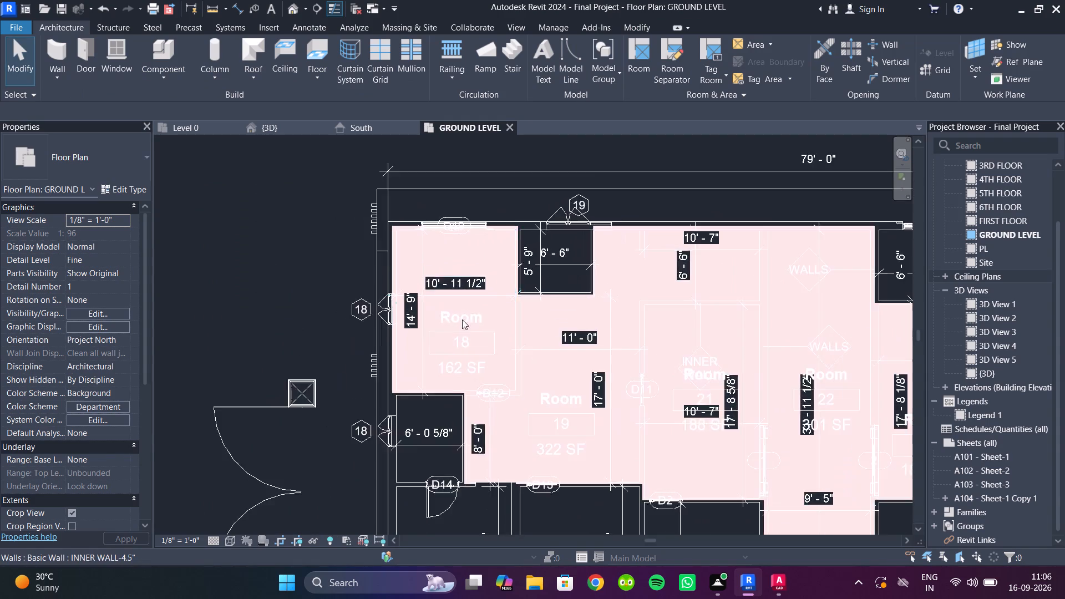
pyautogui.scroll(3, 456, 323)
pyautogui.doubleClick(471, 366)
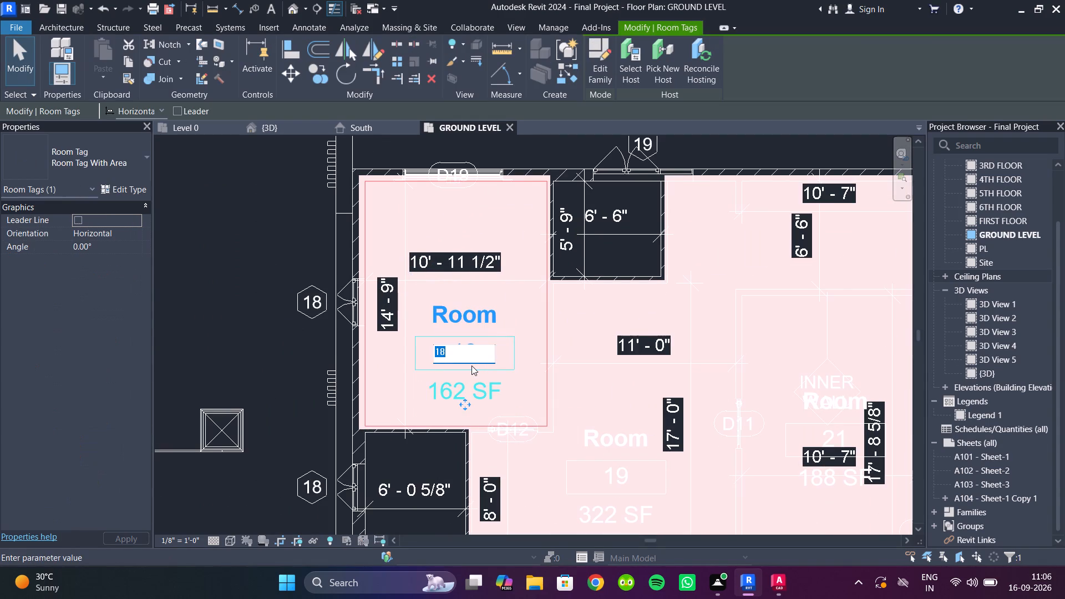
pyautogui.write('1A')
pyautogui.click(287, 358)
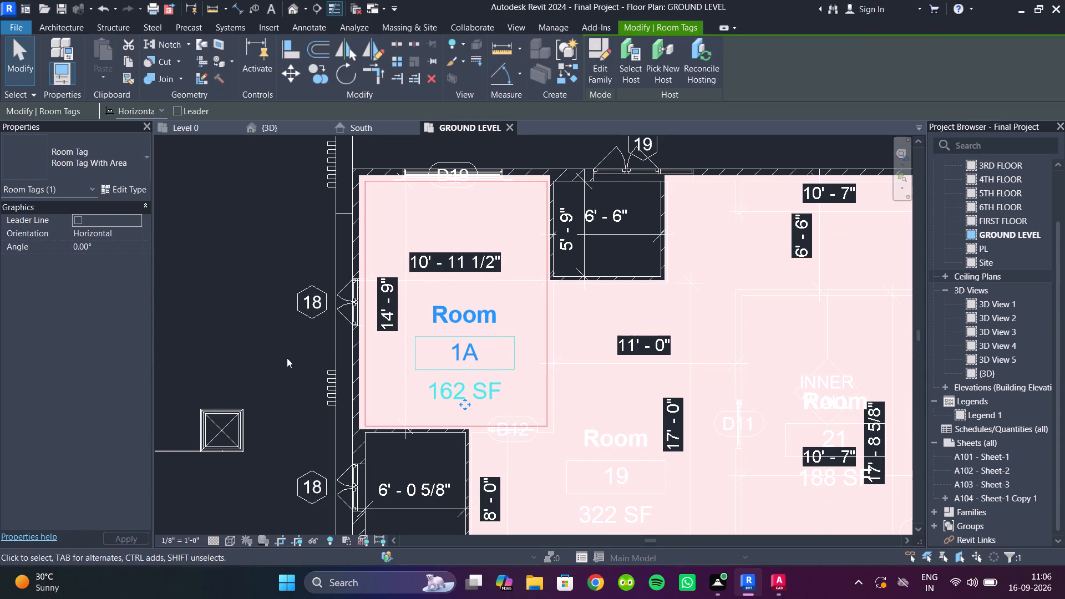
pyautogui.scroll(-3, 489, 304)
pyautogui.doubleClick(589, 408)
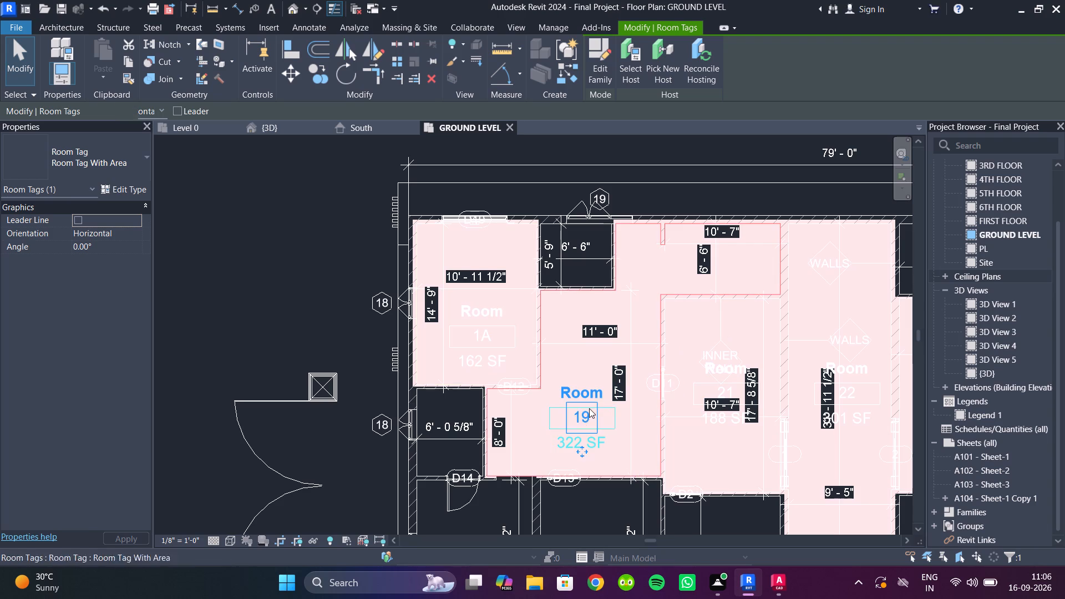
pyautogui.write('1B')
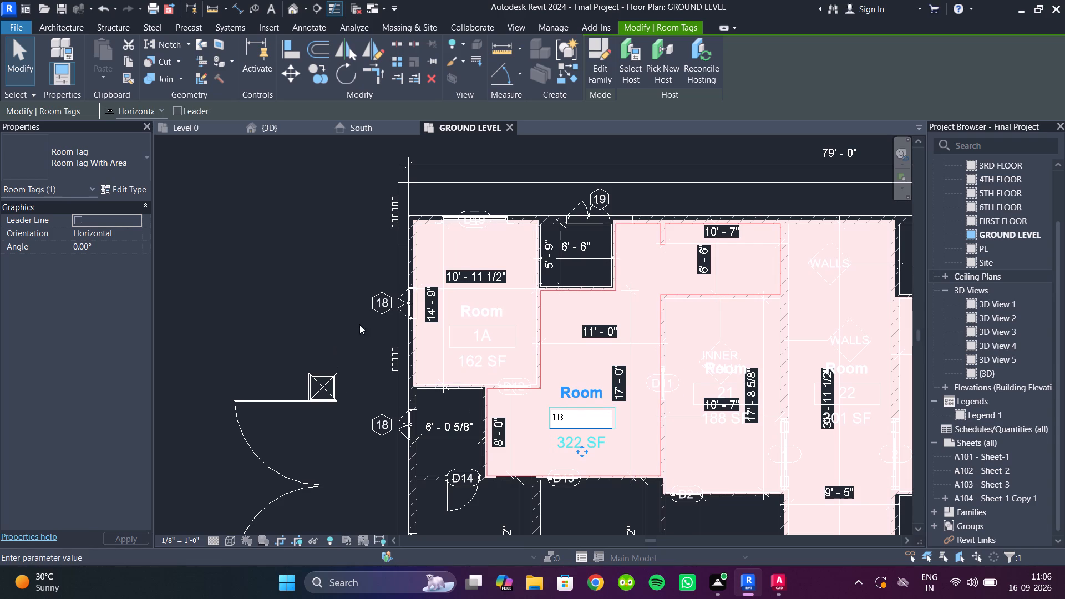
pyautogui.click(313, 318)
# Renumber the 188 SF room beside door D11 as 1C and the central corridor room as 1D.
pyautogui.moveTo(706, 414); pyautogui.dragTo(449, 324, button='middle')
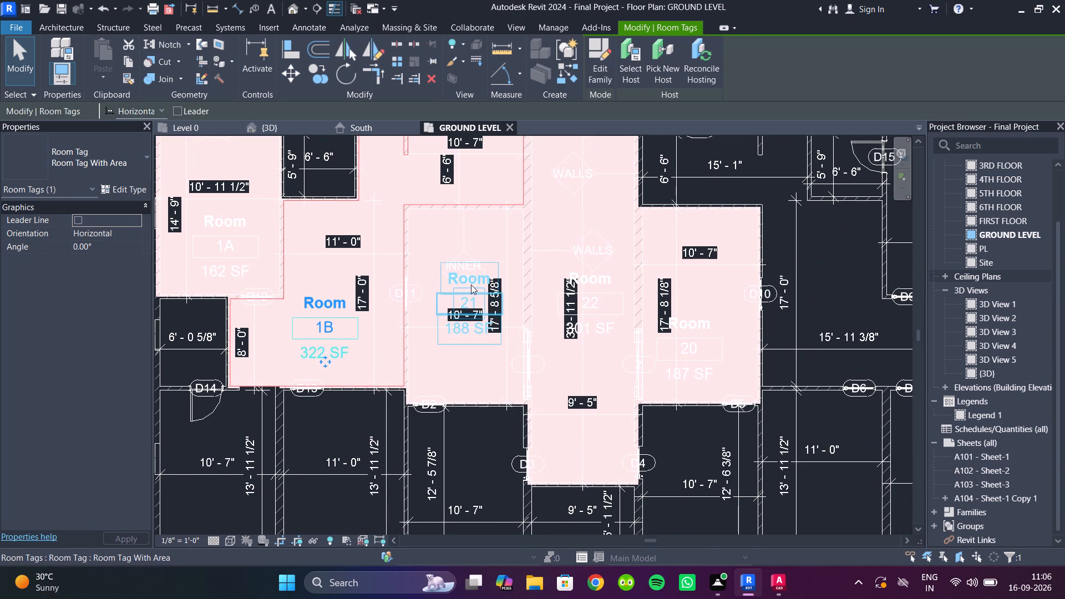
pyautogui.doubleClick(476, 301)
pyautogui.write('1C')
pyautogui.scroll(-4, 478, 303)
pyautogui.click(220, 215)
pyautogui.scroll(2, 590, 317)
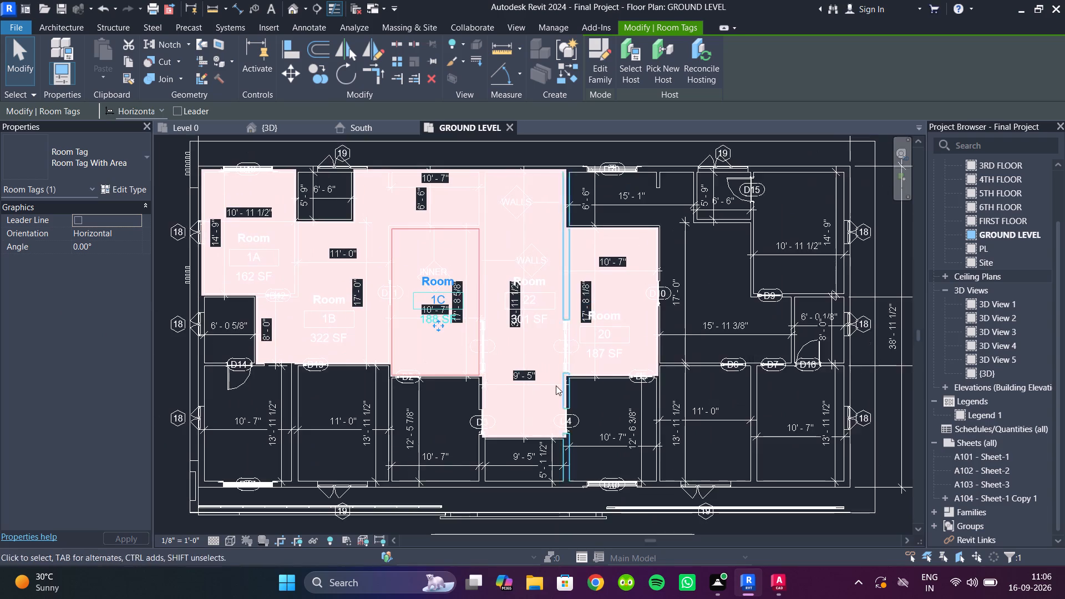
pyautogui.scroll(3, 519, 342)
pyautogui.doubleClick(539, 279)
pyautogui.write('1D')
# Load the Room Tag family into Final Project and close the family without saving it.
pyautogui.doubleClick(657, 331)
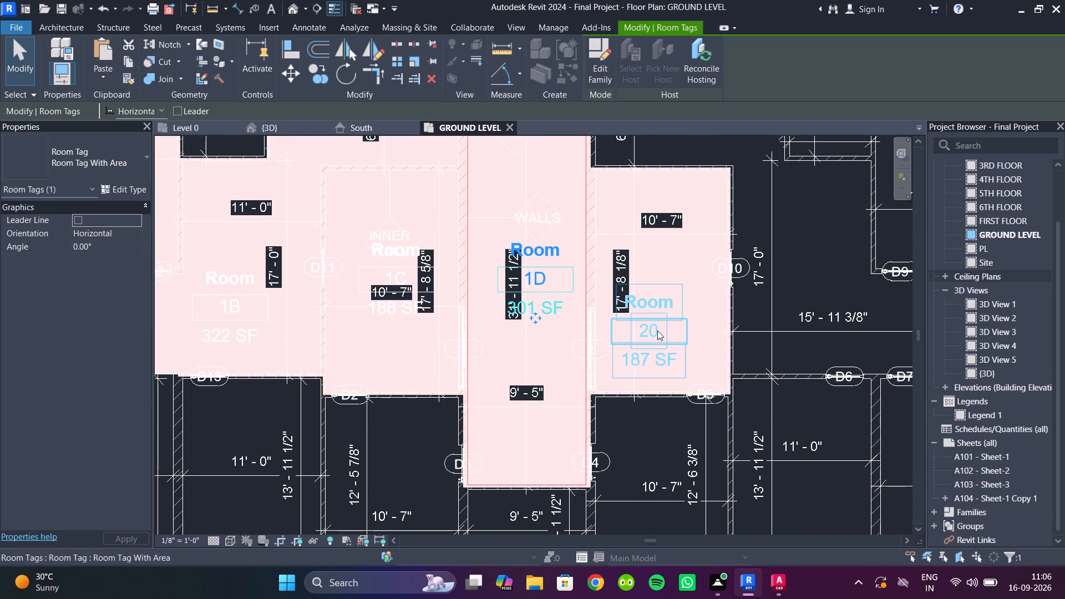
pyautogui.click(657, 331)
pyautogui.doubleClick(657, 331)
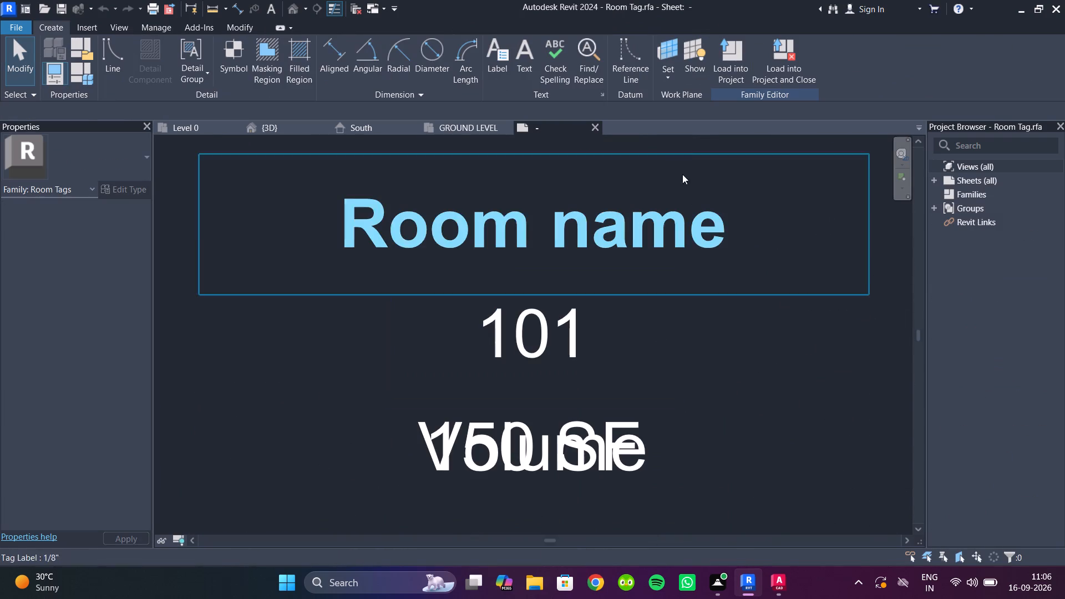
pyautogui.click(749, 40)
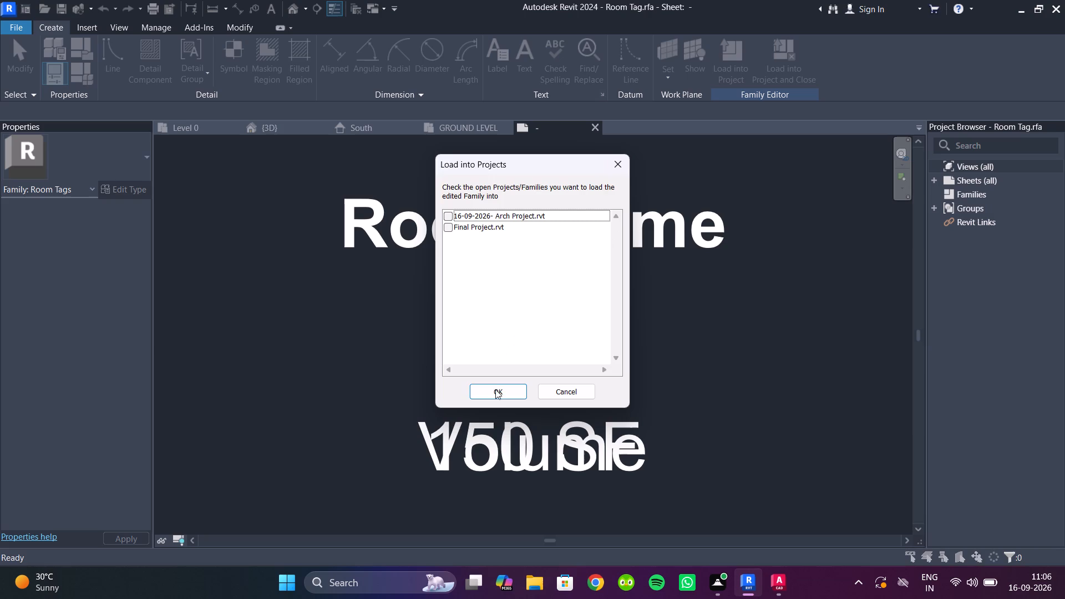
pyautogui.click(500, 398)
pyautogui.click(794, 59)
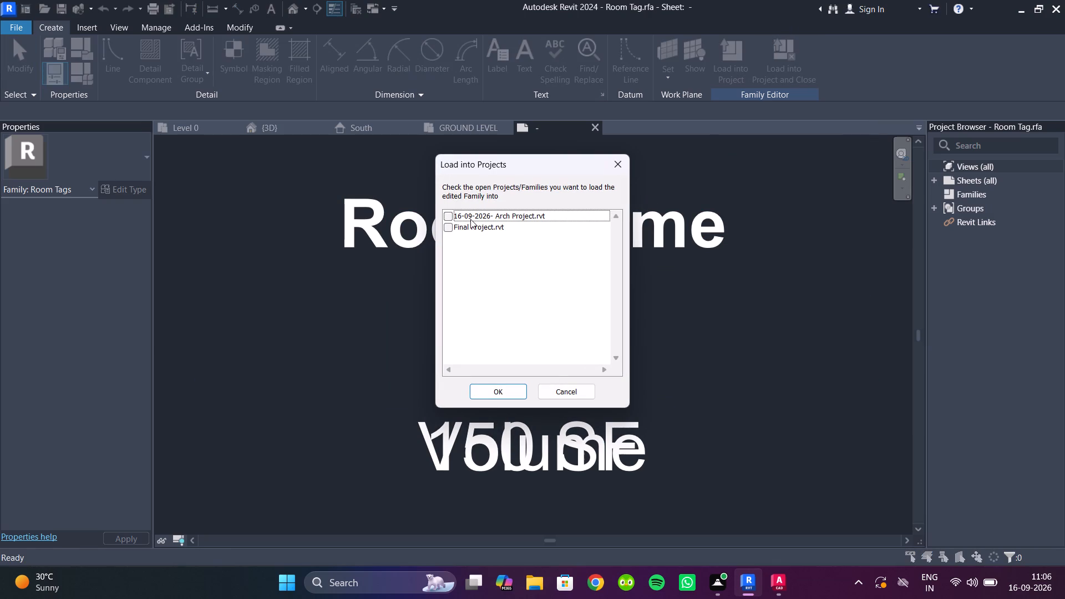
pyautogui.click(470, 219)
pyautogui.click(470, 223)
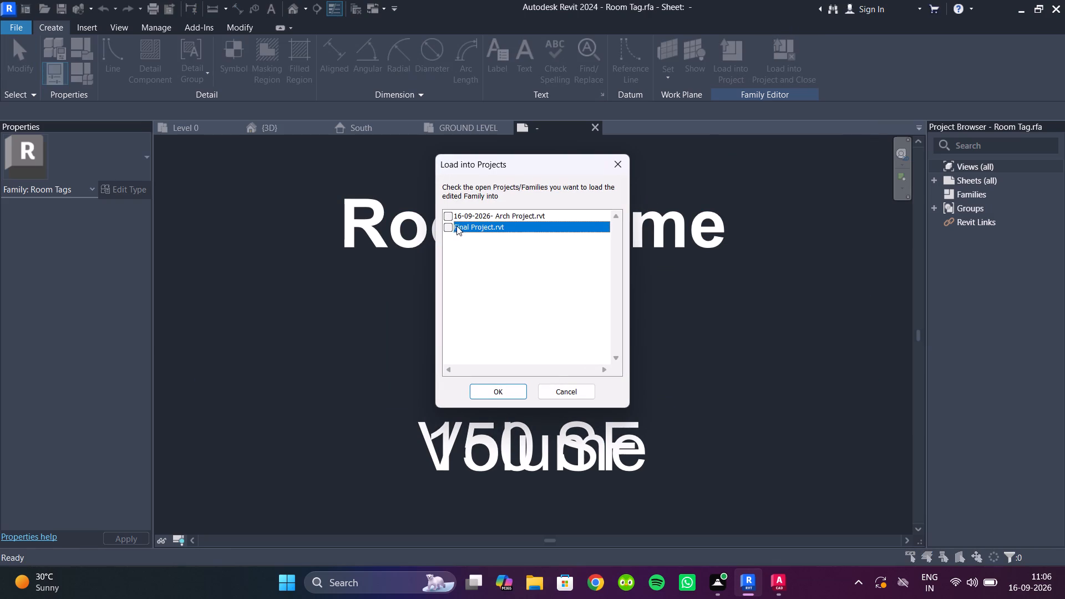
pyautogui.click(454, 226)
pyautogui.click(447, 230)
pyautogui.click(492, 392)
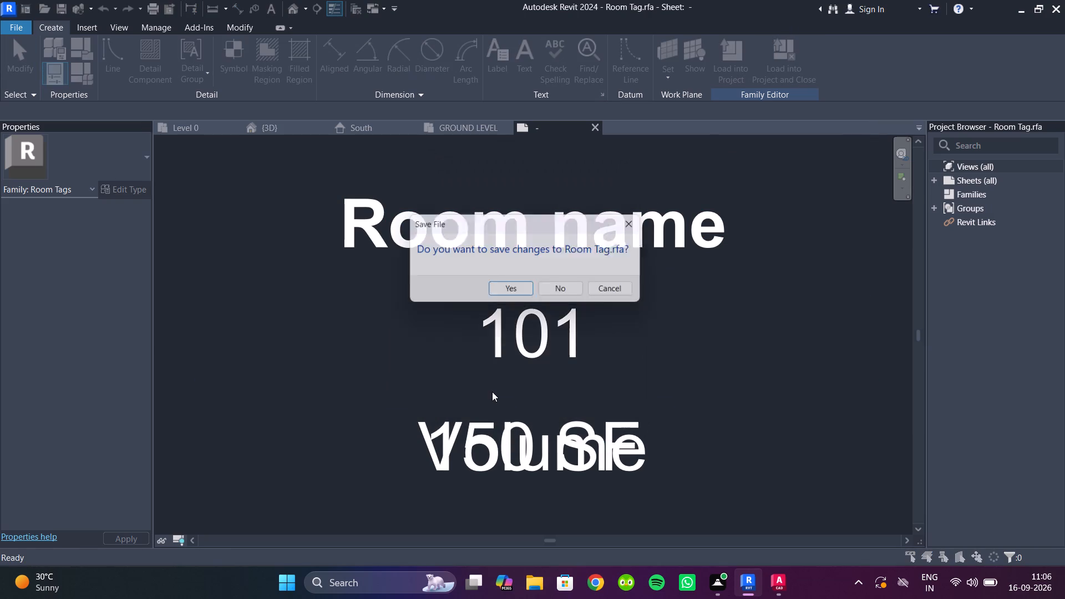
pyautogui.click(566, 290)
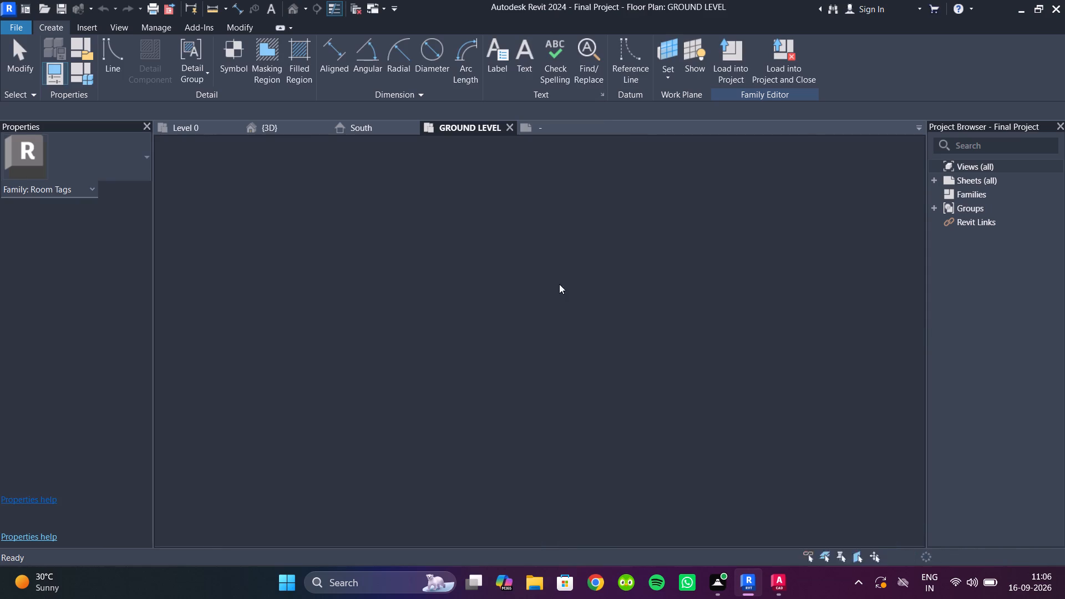
# Renumber the 187 SF room beside door D10 as 1E.
pyautogui.scroll(4, 659, 295)
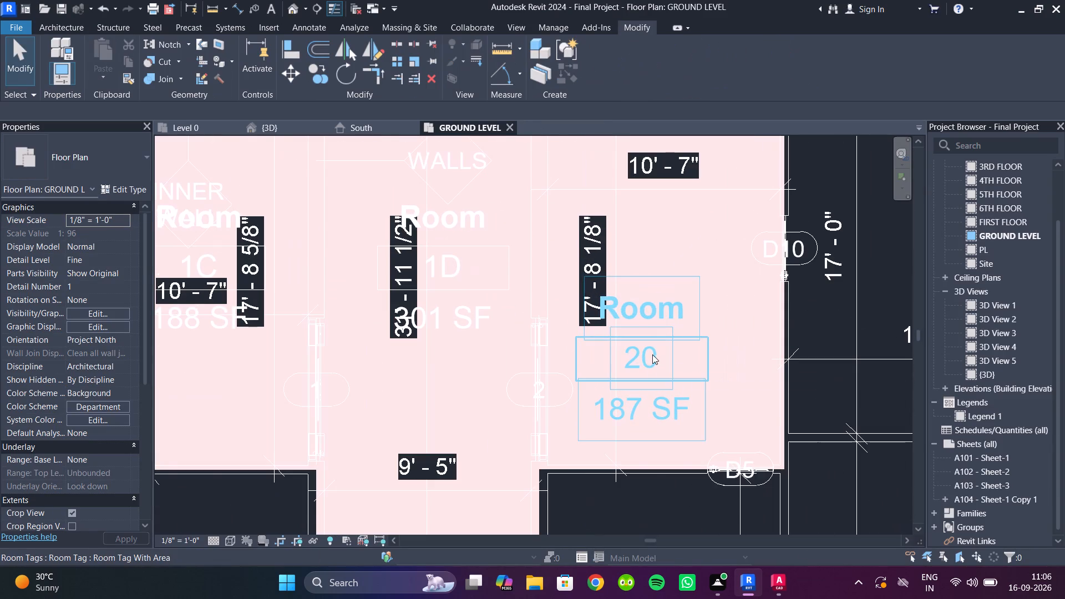
pyautogui.doubleClick(646, 352)
pyautogui.write('1E')
pyautogui.scroll(-4, 646, 352)
pyautogui.click(837, 199)
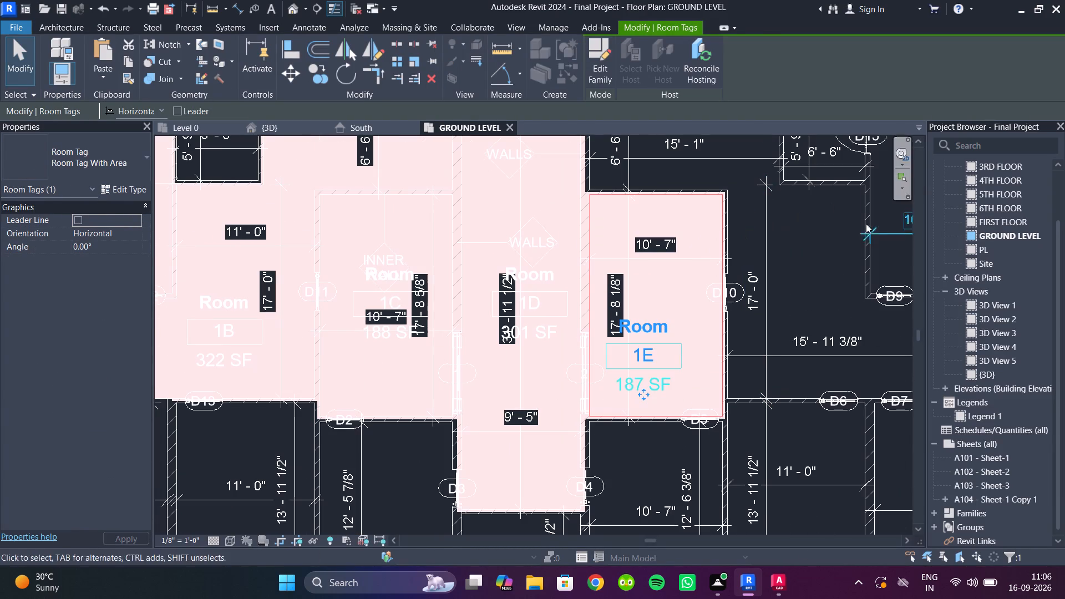
pyautogui.click(799, 236)
# Place a color fill legend for the rooms in the empty area beside the ground floor plan.
pyautogui.scroll(-12, 728, 266)
pyautogui.moveTo(593, 343); pyautogui.dragTo(444, 287, button='middle')
pyautogui.scroll(1, 424, 281)
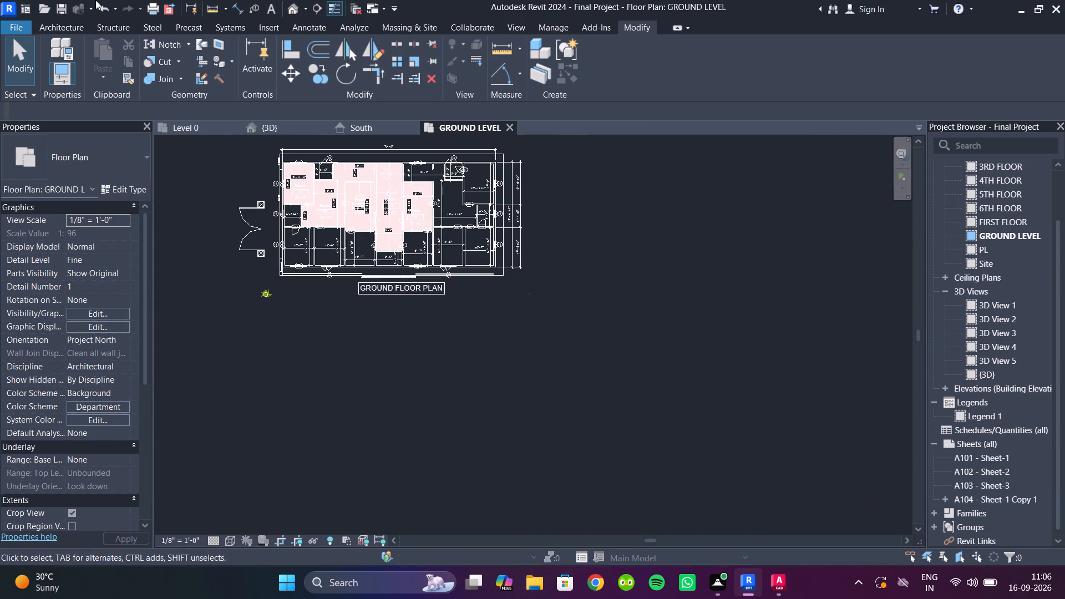
pyautogui.click(307, 32)
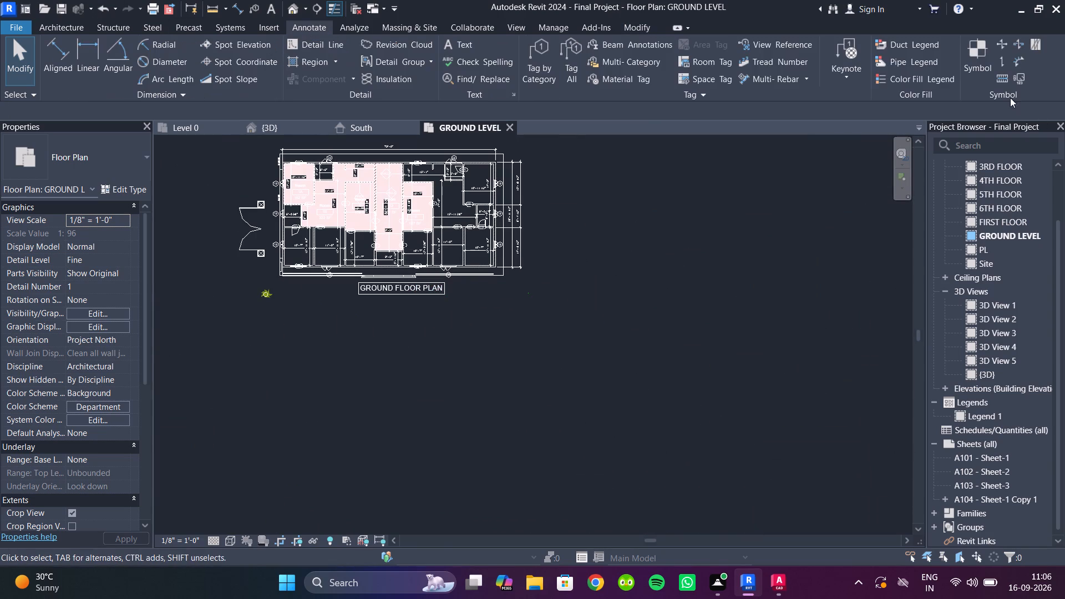
pyautogui.click(892, 77)
pyautogui.scroll(5, 555, 192)
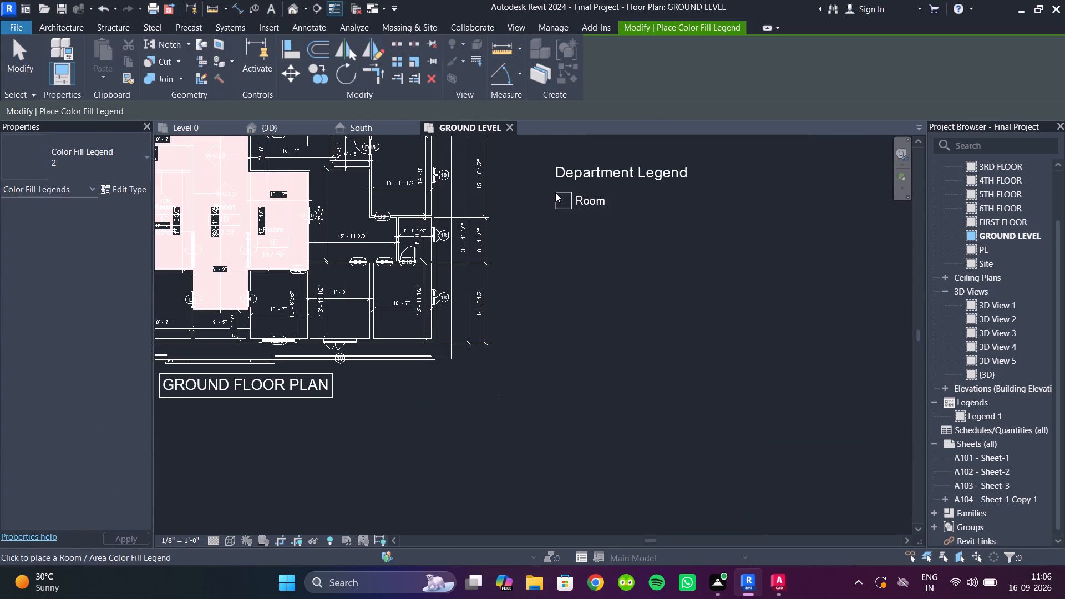
pyautogui.click(539, 192)
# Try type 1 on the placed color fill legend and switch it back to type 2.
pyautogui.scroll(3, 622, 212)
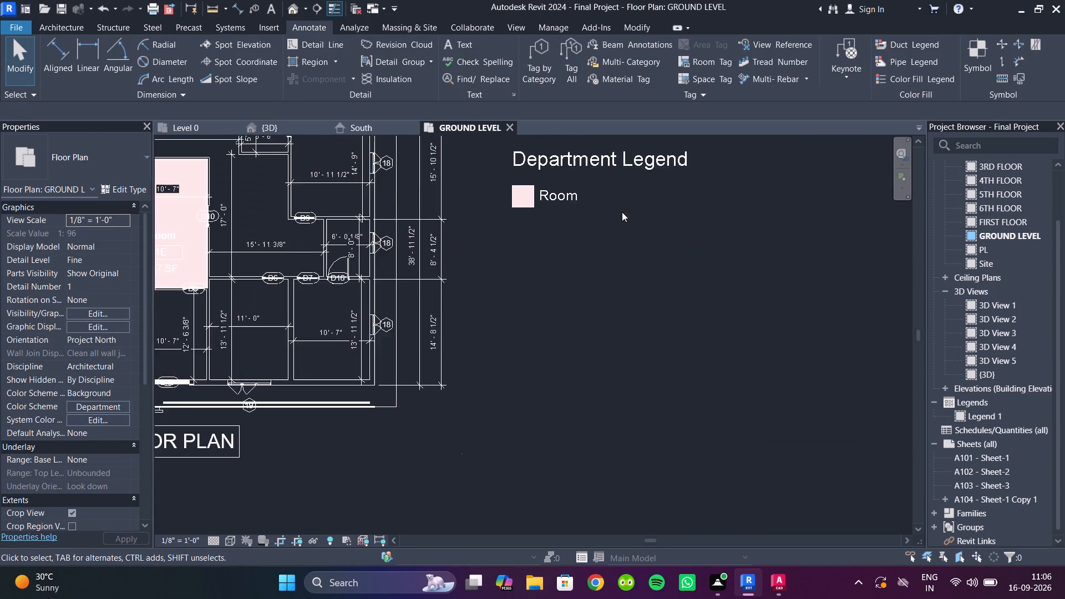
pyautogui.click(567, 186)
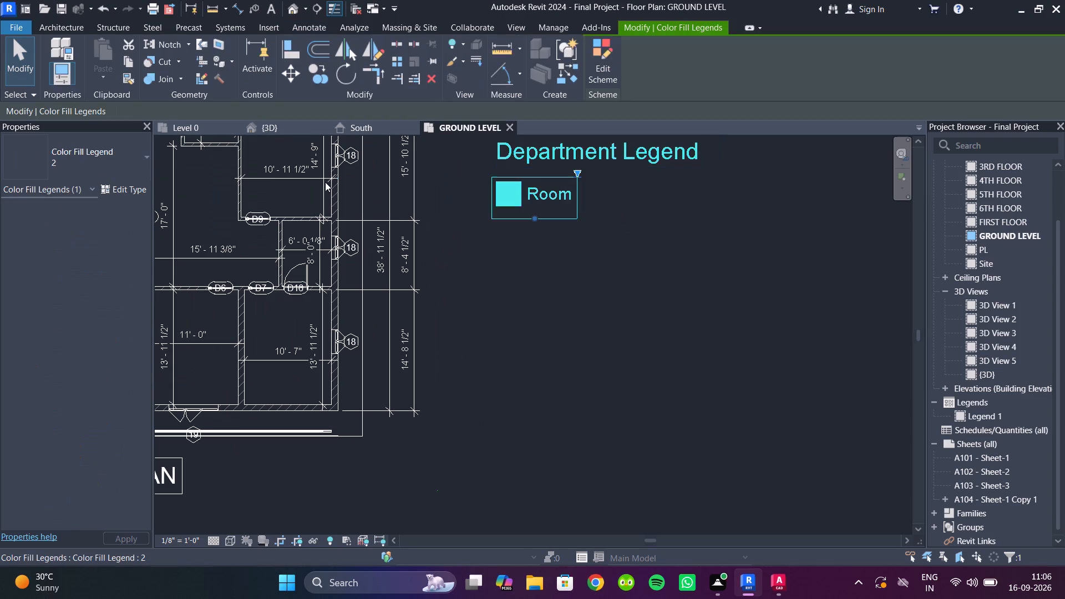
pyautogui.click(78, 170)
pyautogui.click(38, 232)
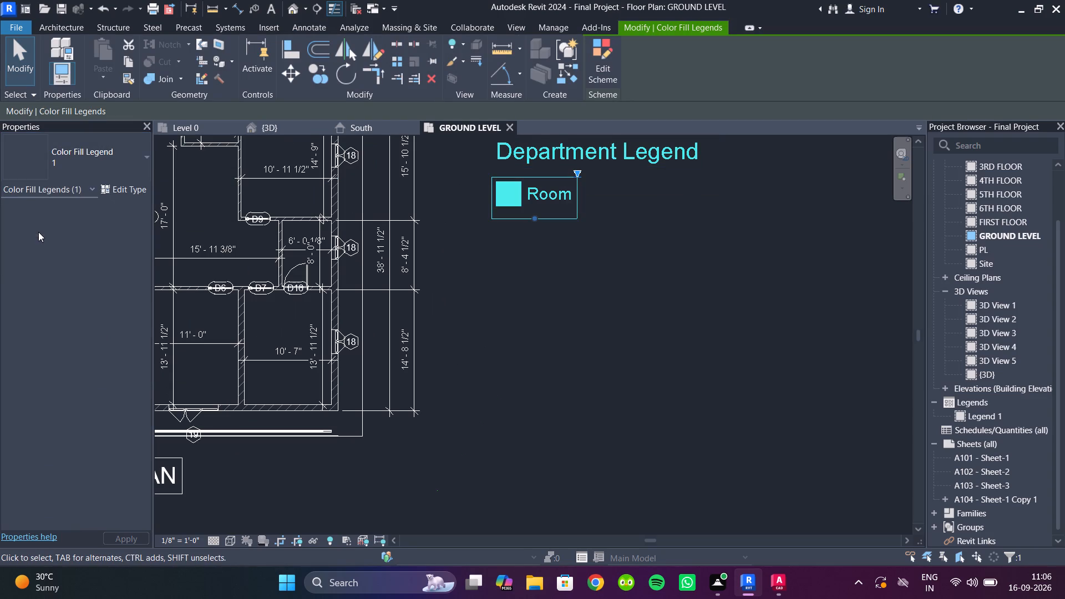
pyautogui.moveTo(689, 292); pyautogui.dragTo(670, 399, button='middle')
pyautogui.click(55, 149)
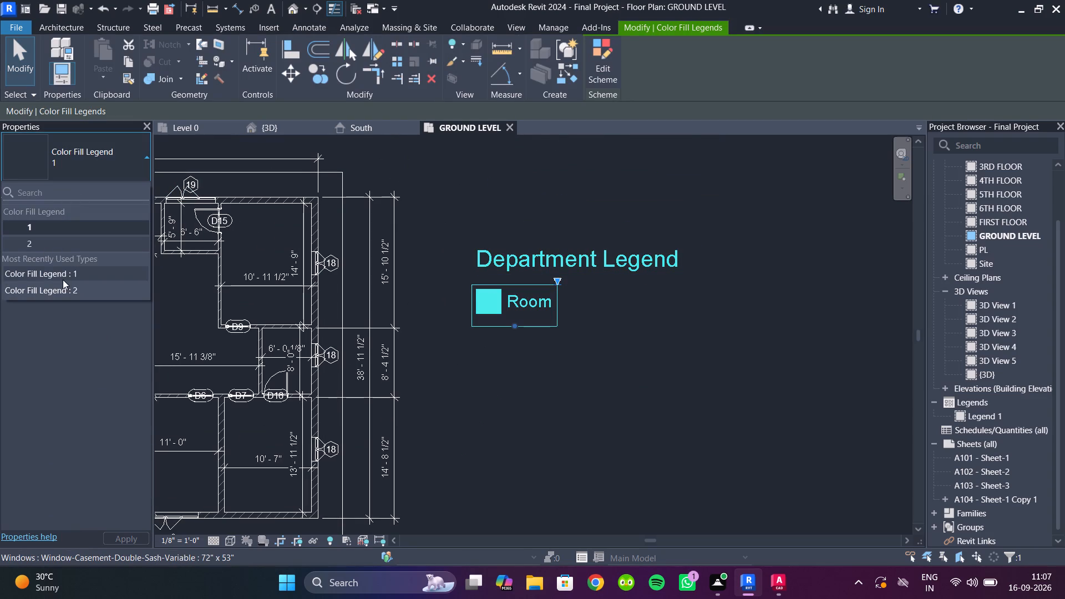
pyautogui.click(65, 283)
# Review the type properties of the color fill legend's type 2.
pyautogui.click(131, 189)
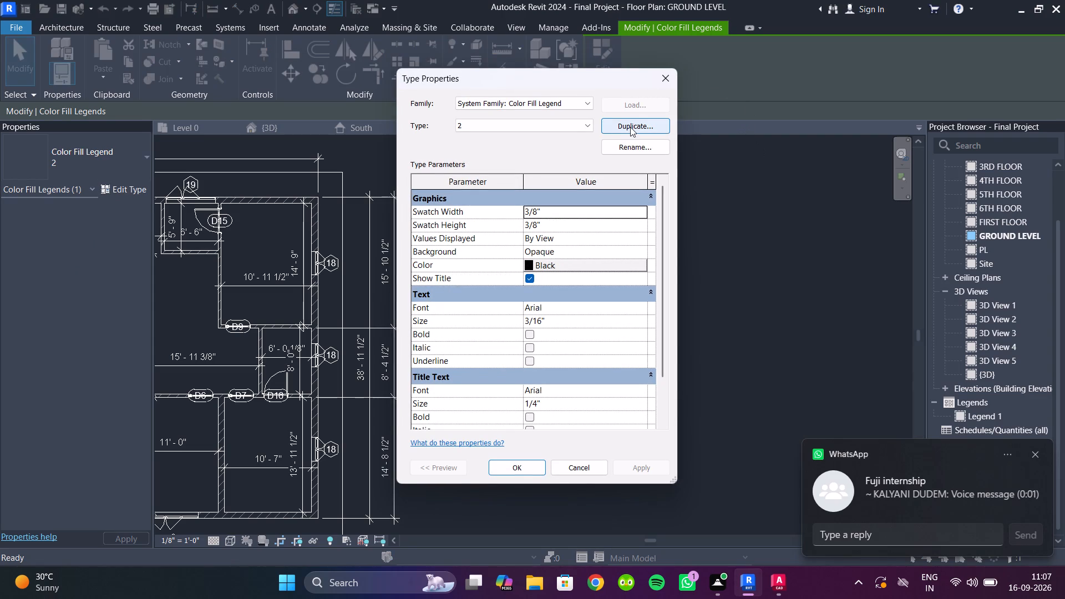
pyautogui.scroll(-4, 555, 251)
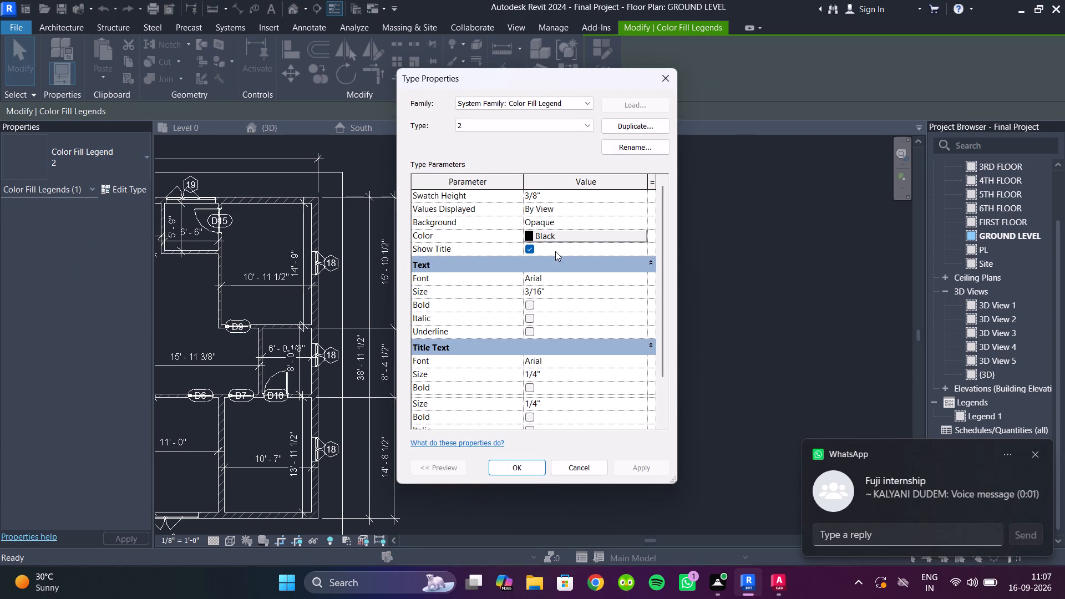
pyautogui.scroll(-3, 555, 251)
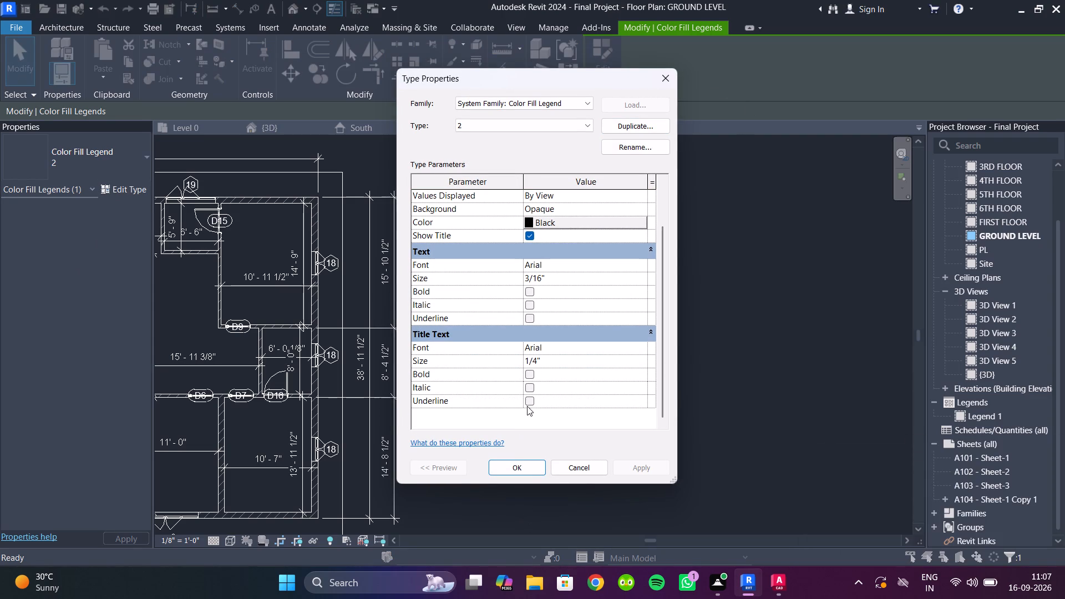
pyautogui.scroll(5, 525, 385)
pyautogui.moveTo(523, 485); pyautogui.dragTo(532, 483)
pyautogui.click(525, 470)
# Change the Room value's color in the Department color scheme to dark red, RGB 128-000-000.
pyautogui.click(596, 58)
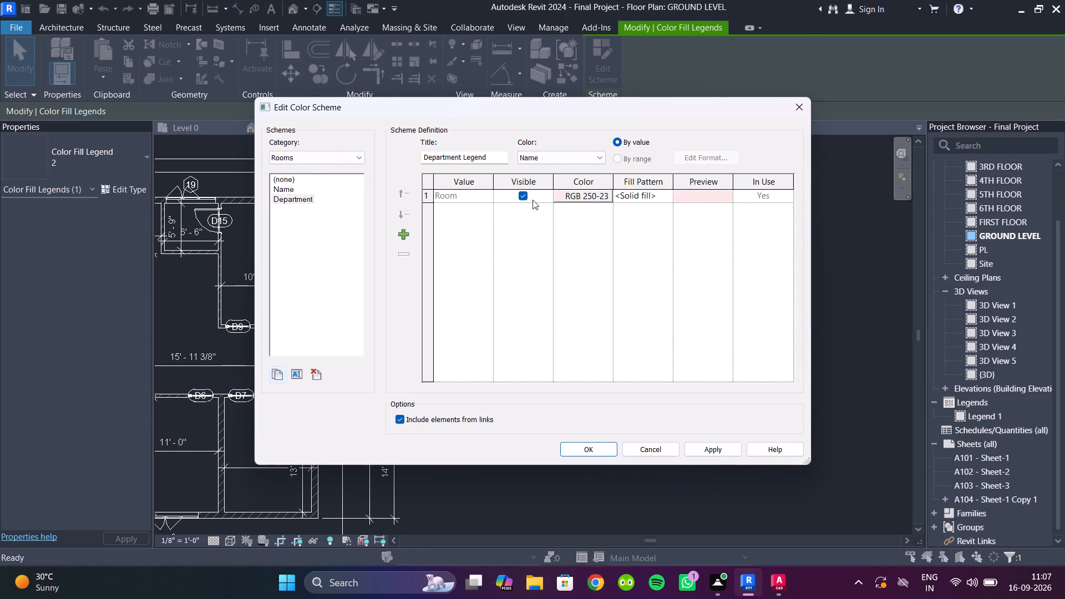
pyautogui.click(558, 198)
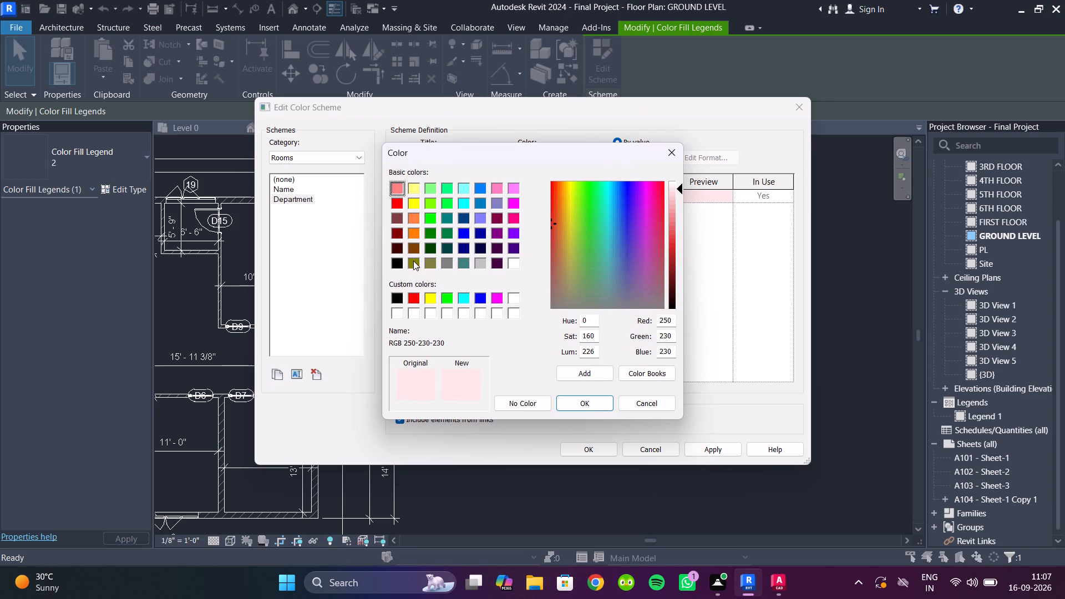
pyautogui.click(408, 231)
pyautogui.click(396, 232)
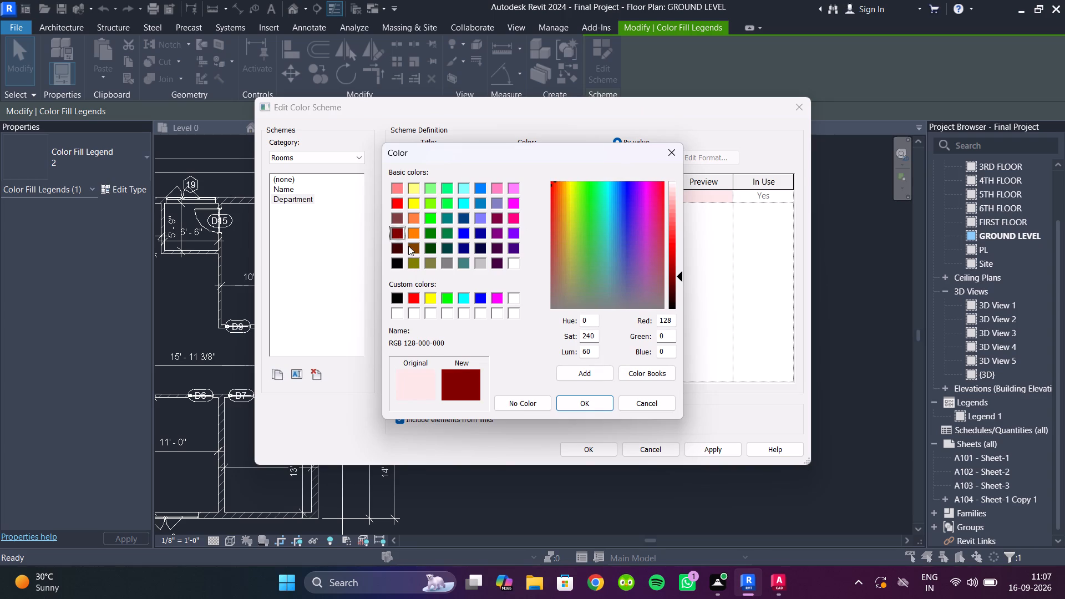
pyautogui.click(581, 402)
pyautogui.click(578, 449)
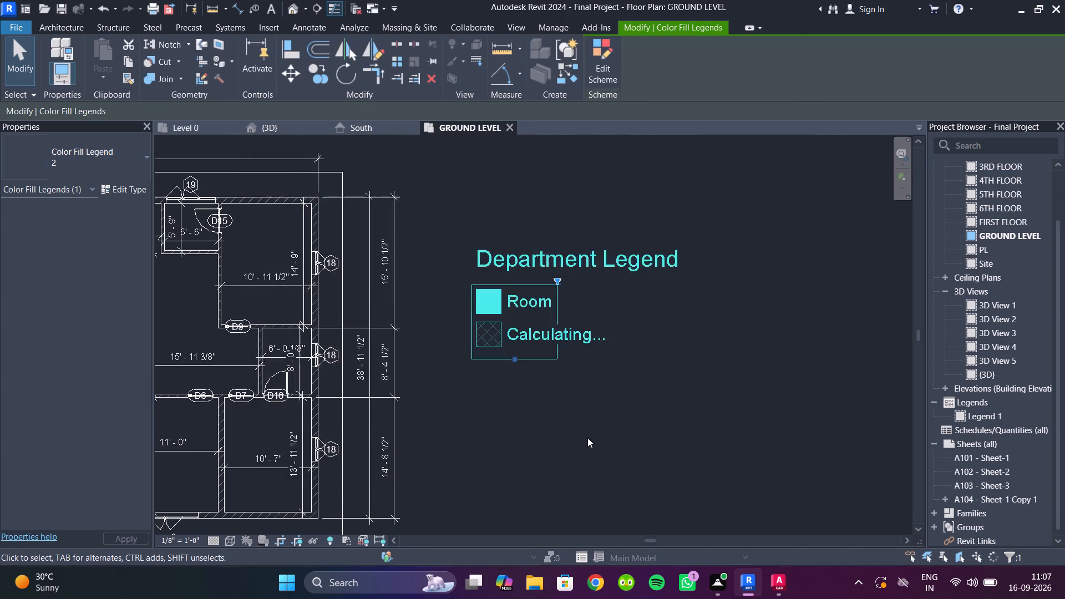
pyautogui.scroll(-4, 596, 398)
pyautogui.click(711, 421)
# Examine the color fill of the numbered rooms on the plan and the properties of room 1B.
pyautogui.scroll(-1, 348, 243)
pyautogui.moveTo(330, 245); pyautogui.dragTo(536, 226, button='middle')
pyautogui.scroll(1, 500, 231)
pyautogui.scroll(4, 337, 323)
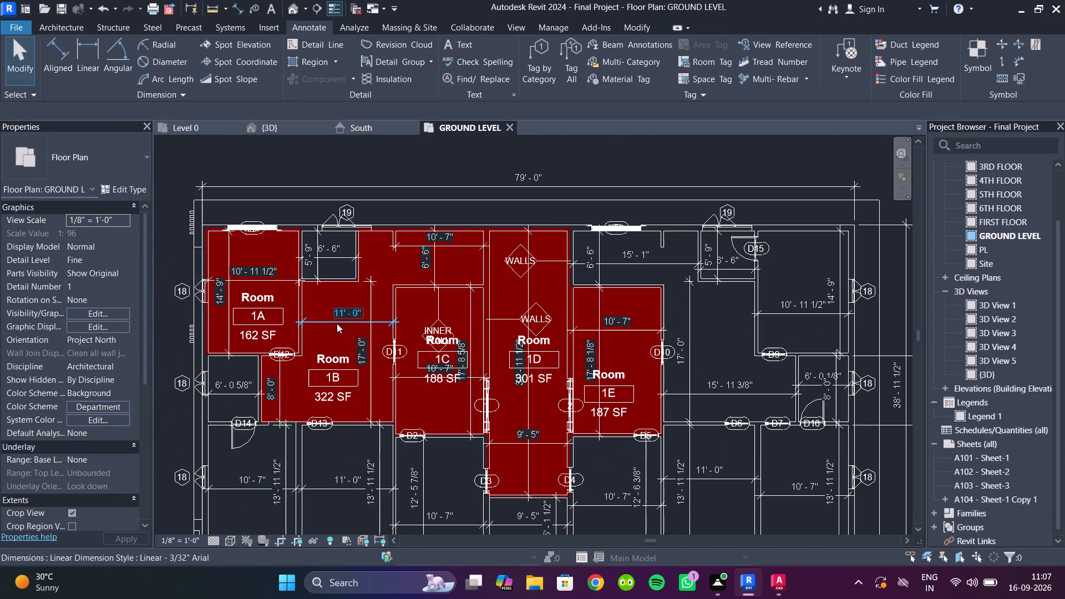
pyautogui.scroll(2, 363, 335)
pyautogui.moveTo(283, 399); pyautogui.dragTo(410, 377, button='middle')
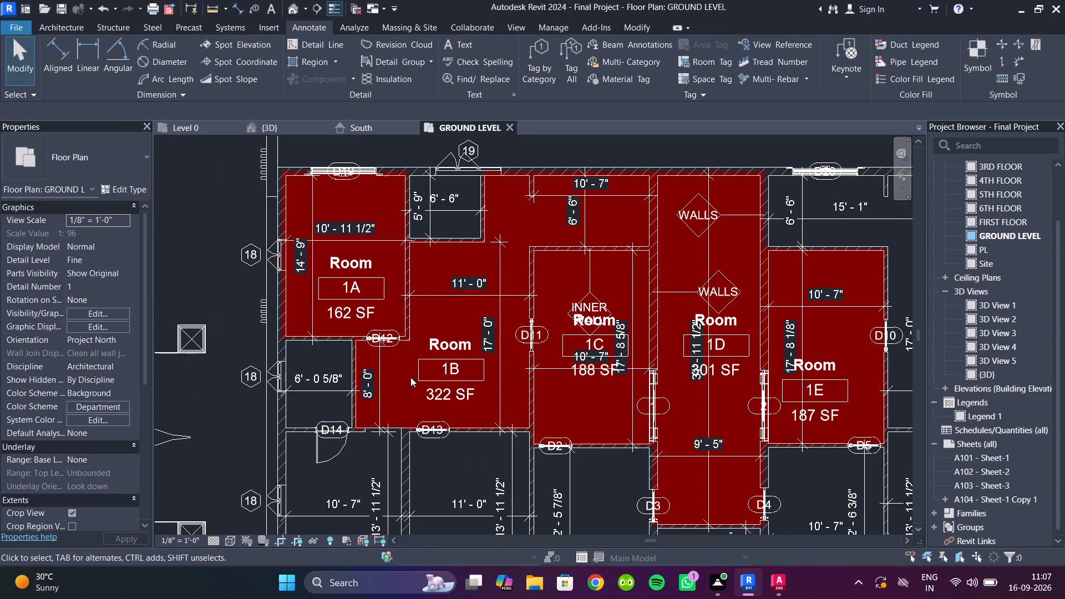
pyautogui.click(418, 318)
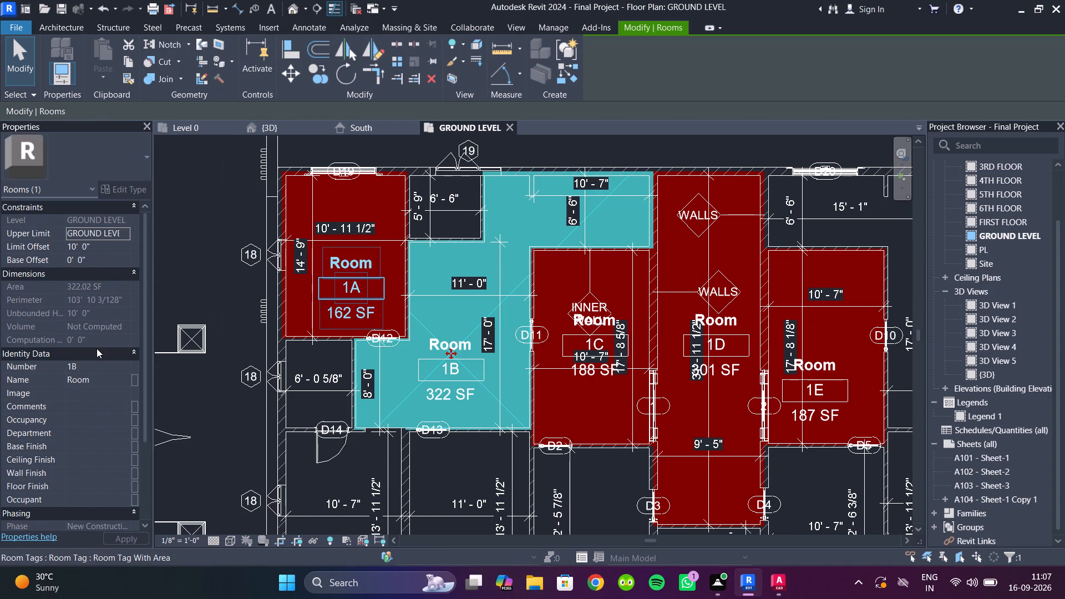
pyautogui.scroll(-5, 657, 281)
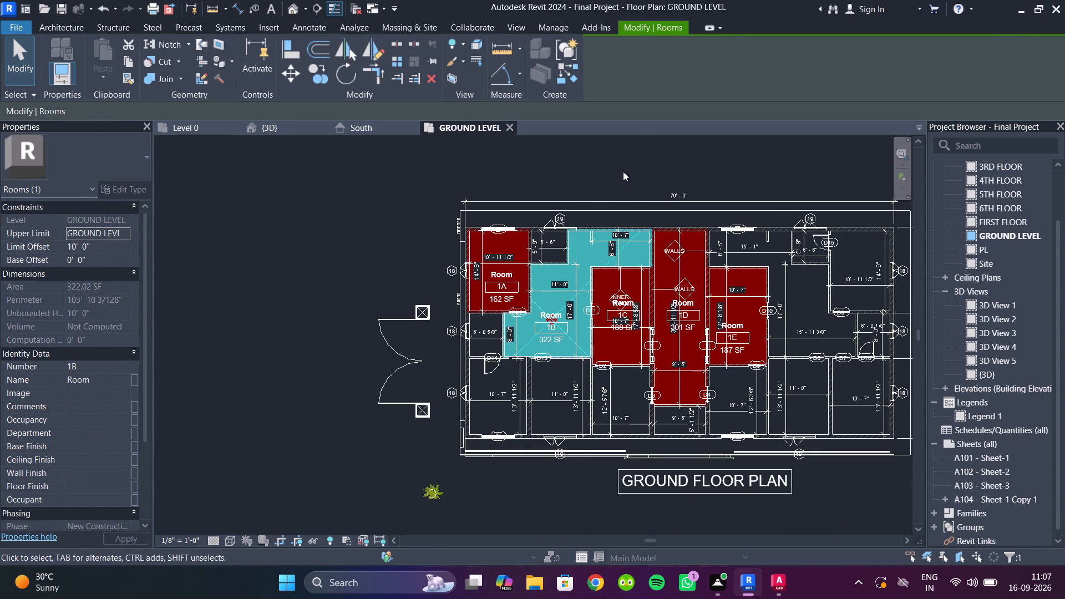
pyautogui.click(623, 171)
# Place a tagged room in the unfilled 15'-11 3/8" wide space beside room 1E on the GROUND LEVEL plan.
pyautogui.moveTo(768, 209); pyautogui.dragTo(356, 153, button='middle')
pyautogui.moveTo(608, 271); pyautogui.dragTo(684, 328, button='middle')
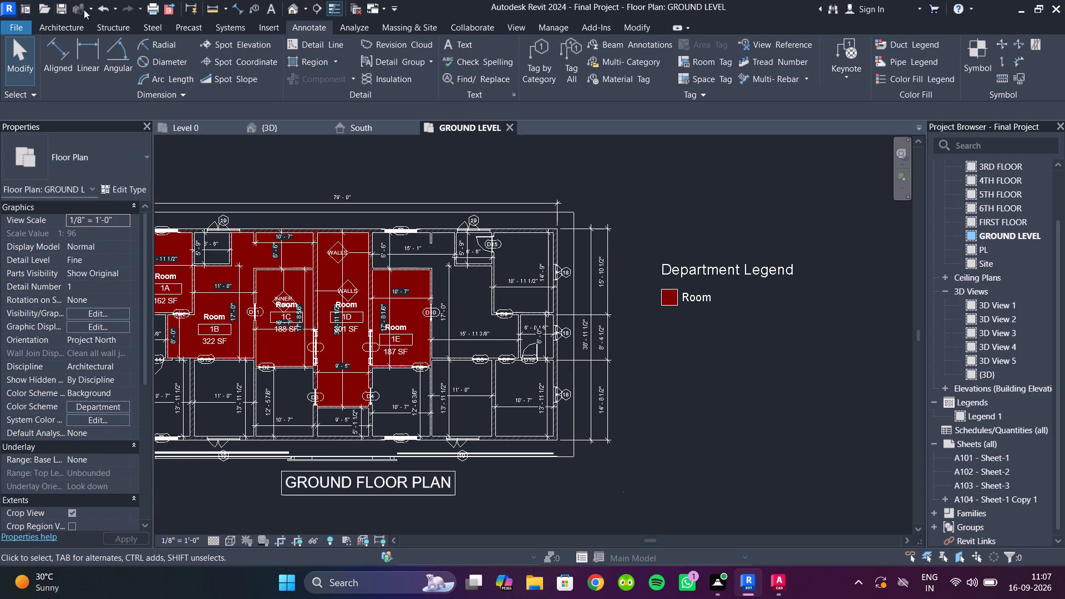
pyautogui.click(61, 27)
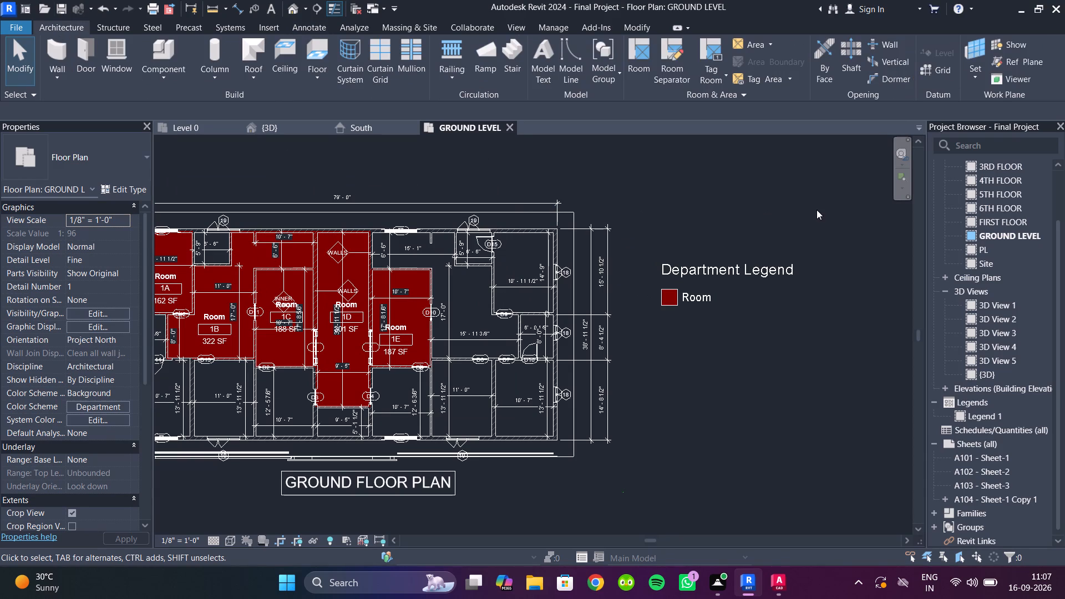
pyautogui.click(648, 55)
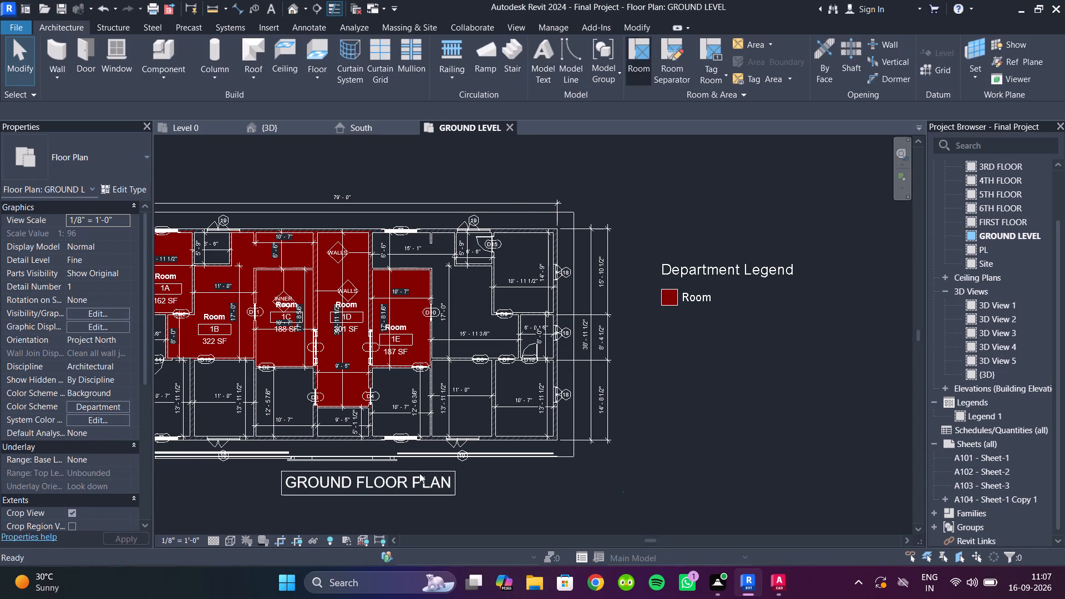
pyautogui.scroll(3, 450, 328)
pyautogui.click(485, 304)
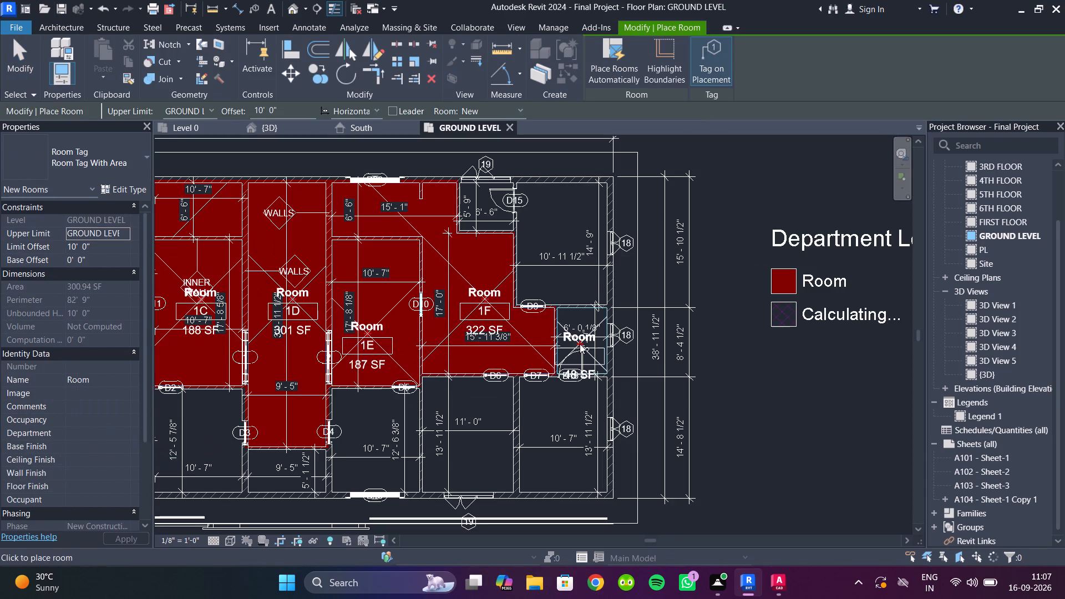
# Place tagged rooms in the 10'-11 1/2" wide corner space beside room 1F and in the 11'-0" and 10'-7" wide spaces below it.
pyautogui.moveTo(572, 349); pyautogui.dragTo(376, 349, button='middle')
pyautogui.moveTo(319, 343); pyautogui.dragTo(371, 350, button='middle')
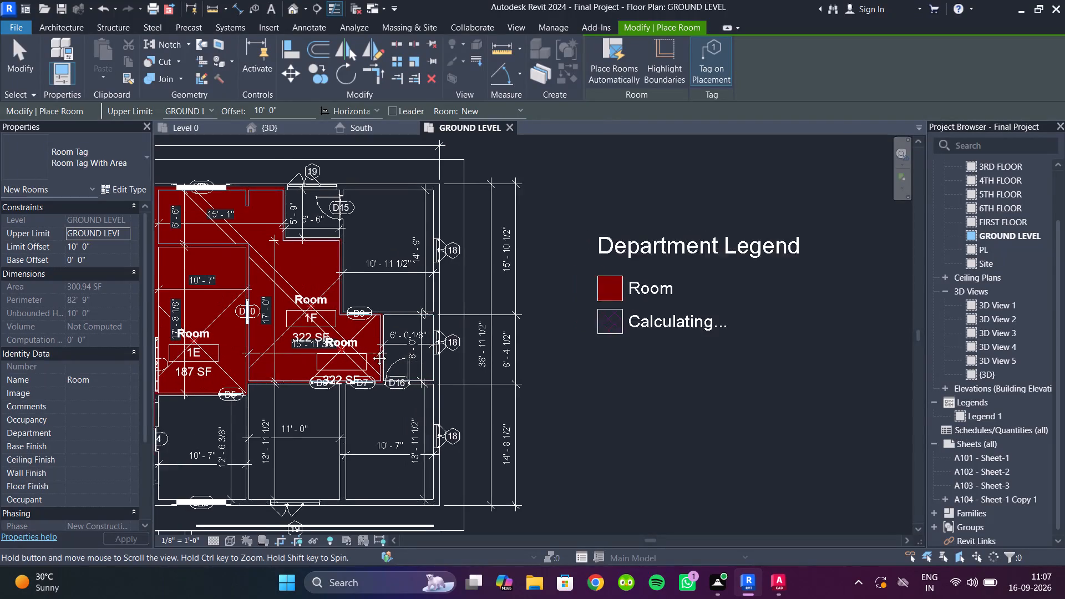
pyautogui.moveTo(371, 350); pyautogui.dragTo(410, 347, button='middle')
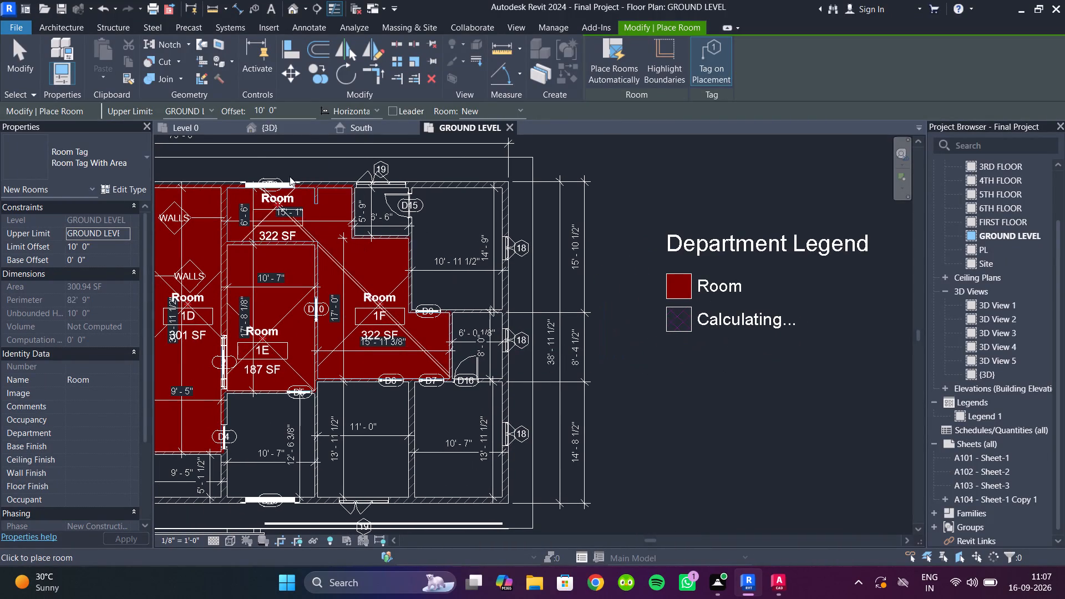
pyautogui.click(465, 236)
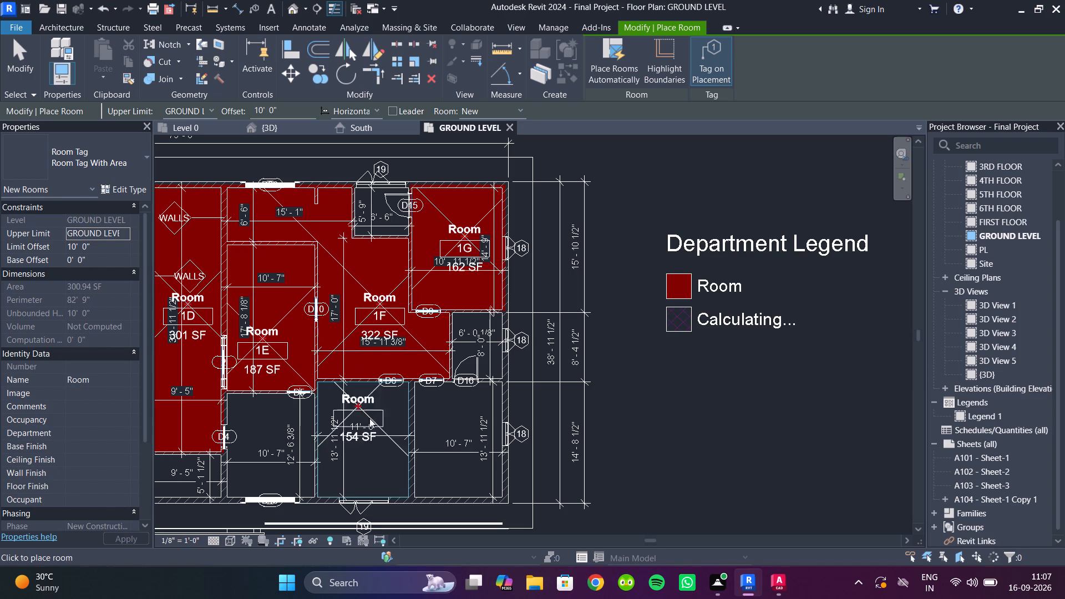
pyautogui.moveTo(383, 415); pyautogui.dragTo(423, 375, button='middle')
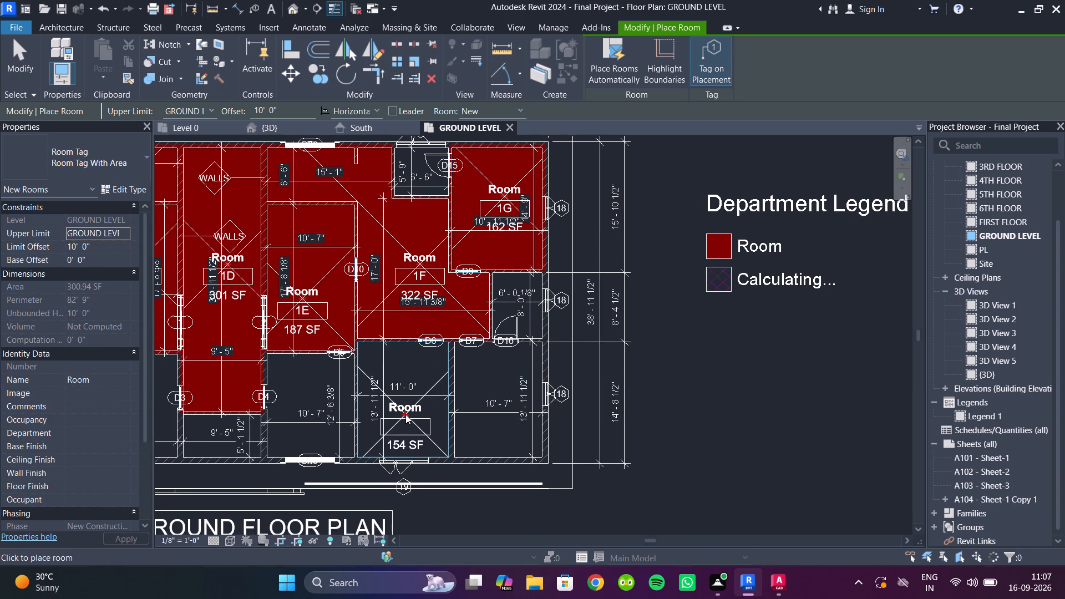
pyautogui.click(405, 414)
pyautogui.click(493, 384)
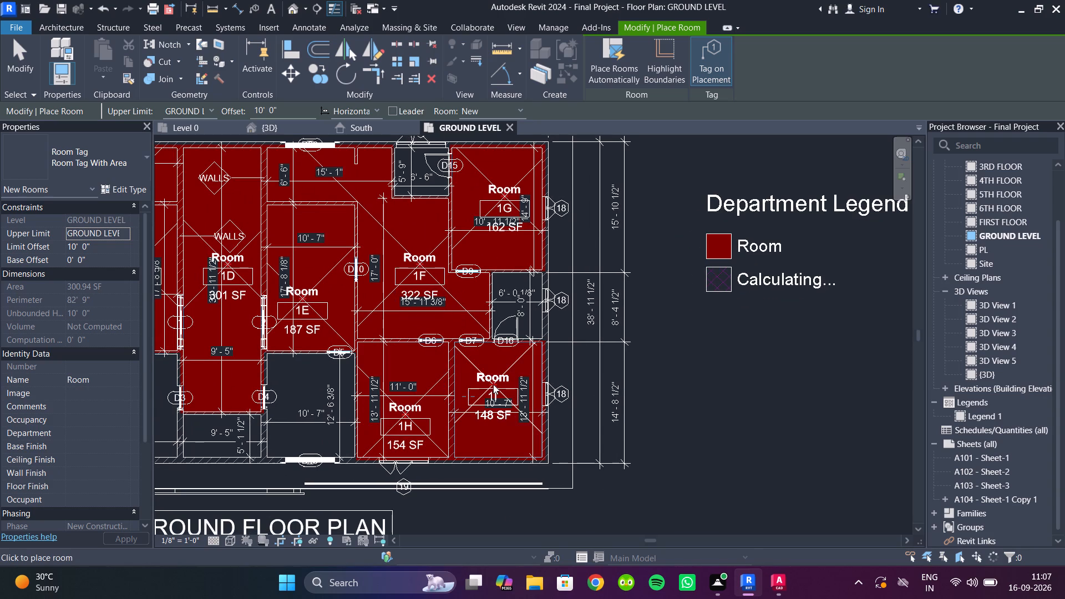
pyautogui.press('Escape')
pyautogui.press('Escape')
pyautogui.press('Escape')
pyautogui.press('Escape')
pyautogui.press('Escape')
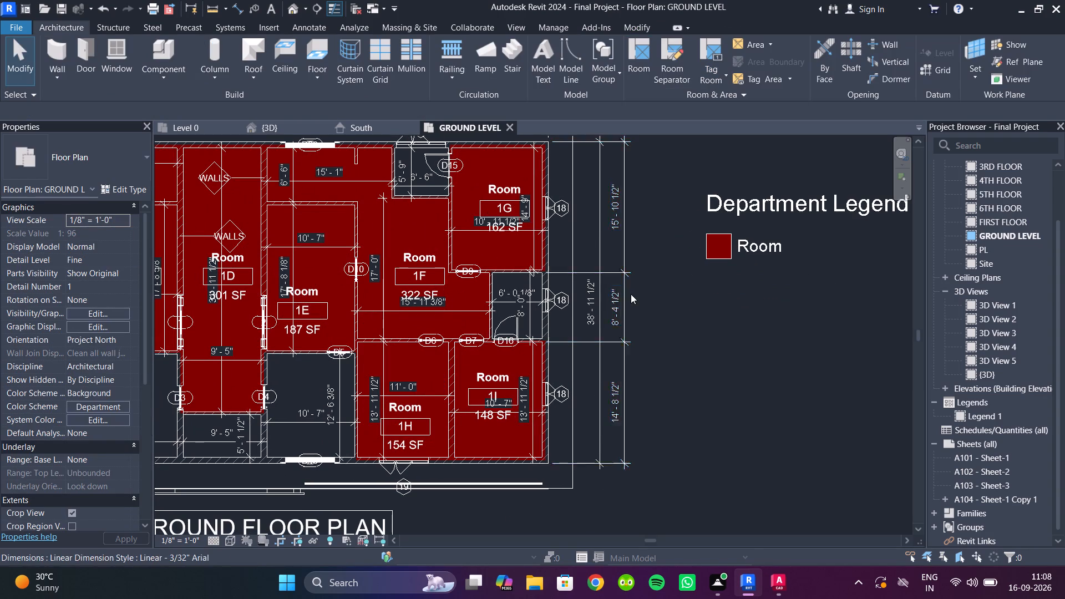
# Renumber room 1G as 2A in its room tag.
pyautogui.scroll(3, 482, 170)
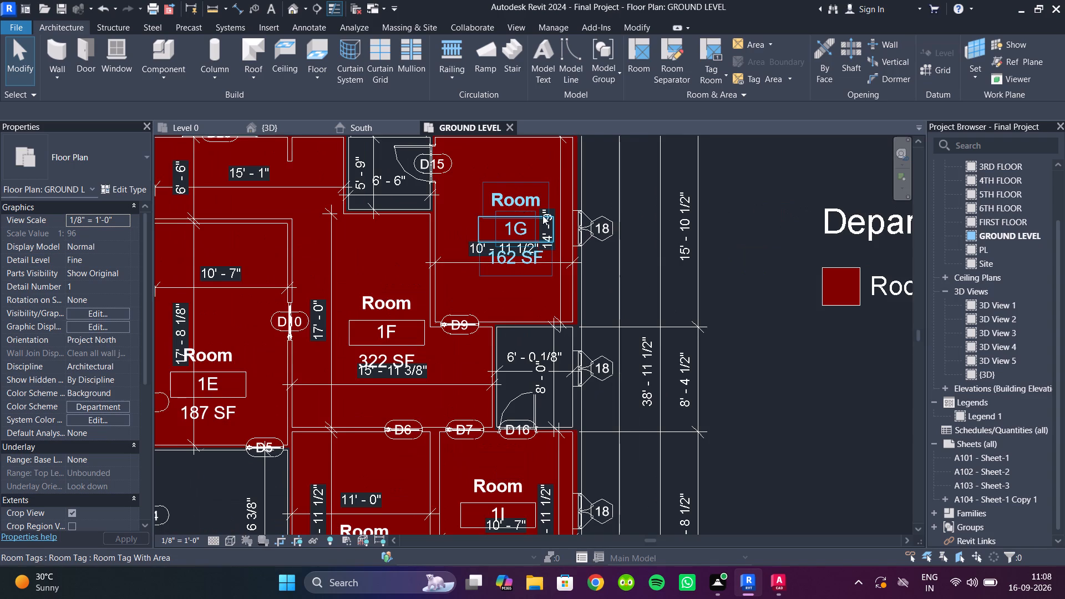
pyautogui.scroll(3, 536, 218)
pyautogui.doubleClick(518, 229)
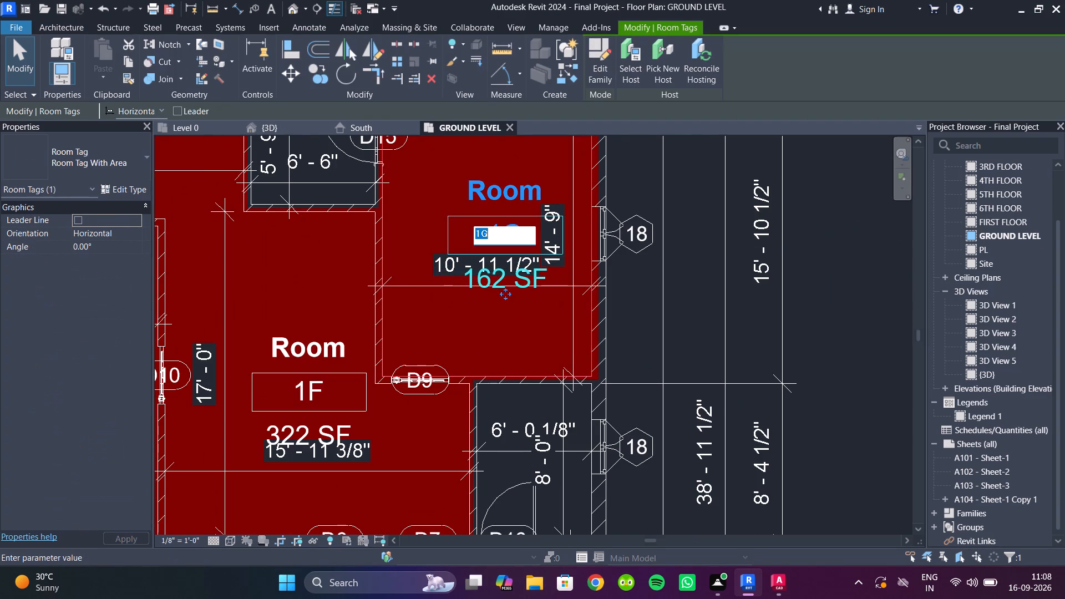
pyautogui.write('2A')
pyautogui.scroll(-5, 518, 229)
pyautogui.click(726, 358)
pyautogui.scroll(-4, 711, 292)
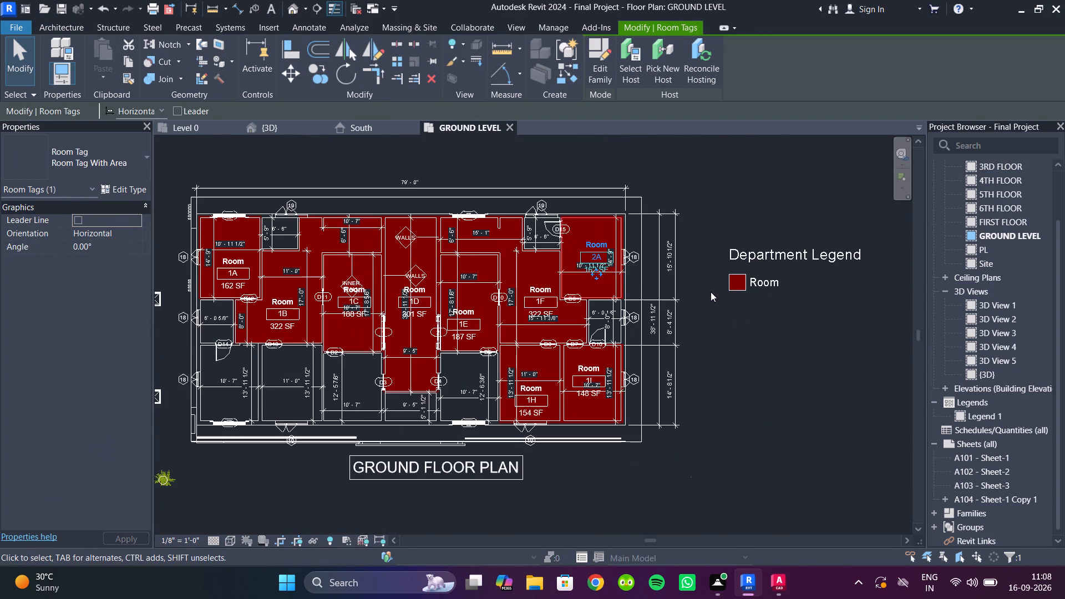
pyautogui.click(678, 122)
pyautogui.click(677, 136)
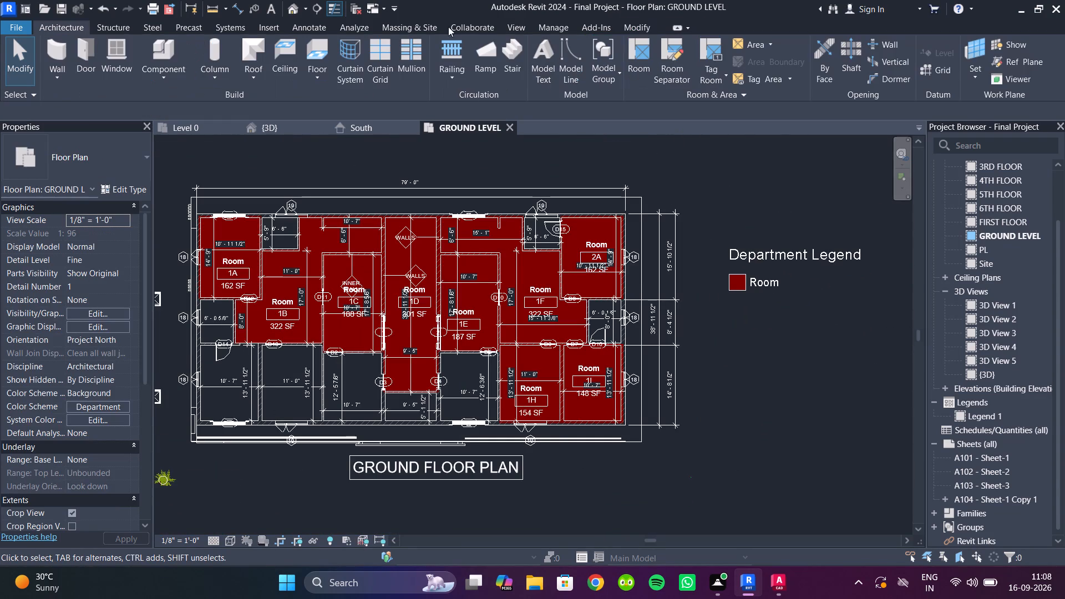
# Switch to the Level 0 floor plan of the 16-09-2026- Arch Project and dismiss the save reminder without saving.
pyautogui.click(361, 13)
pyautogui.click(200, 128)
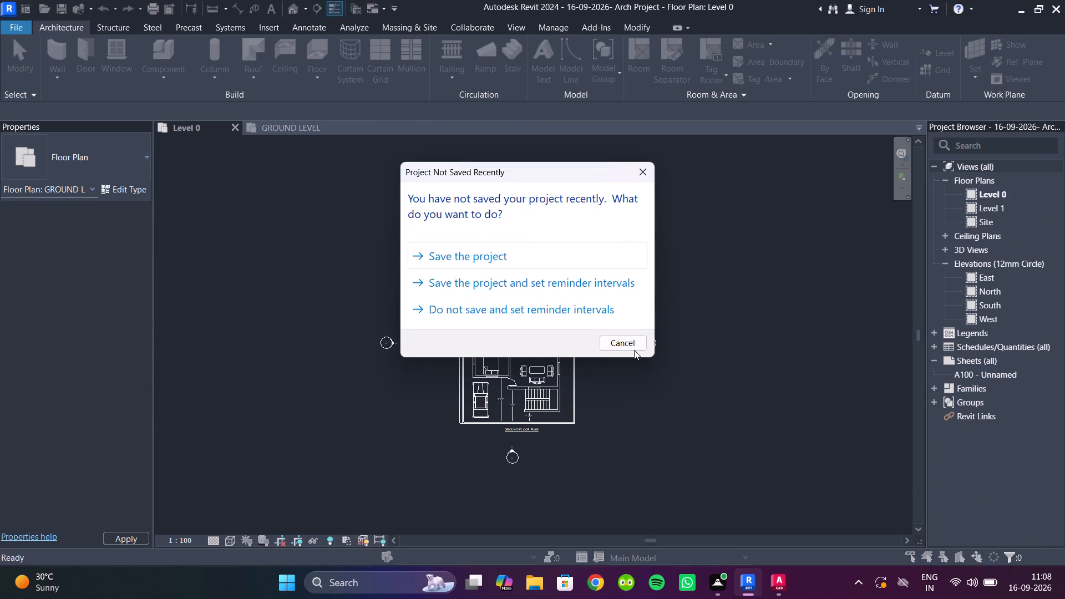
pyautogui.click(628, 350)
pyautogui.scroll(3, 496, 372)
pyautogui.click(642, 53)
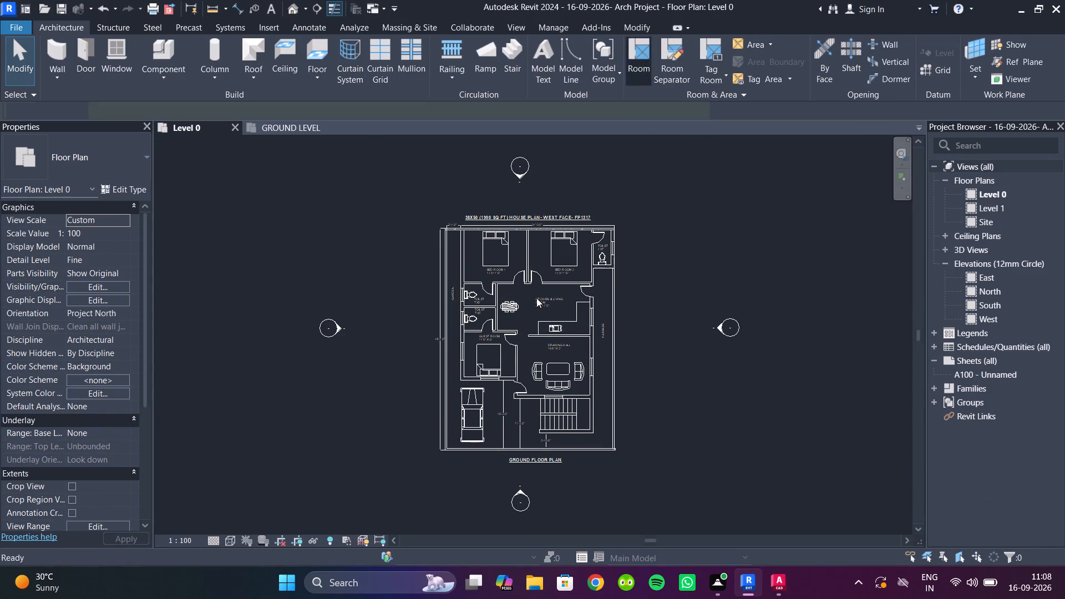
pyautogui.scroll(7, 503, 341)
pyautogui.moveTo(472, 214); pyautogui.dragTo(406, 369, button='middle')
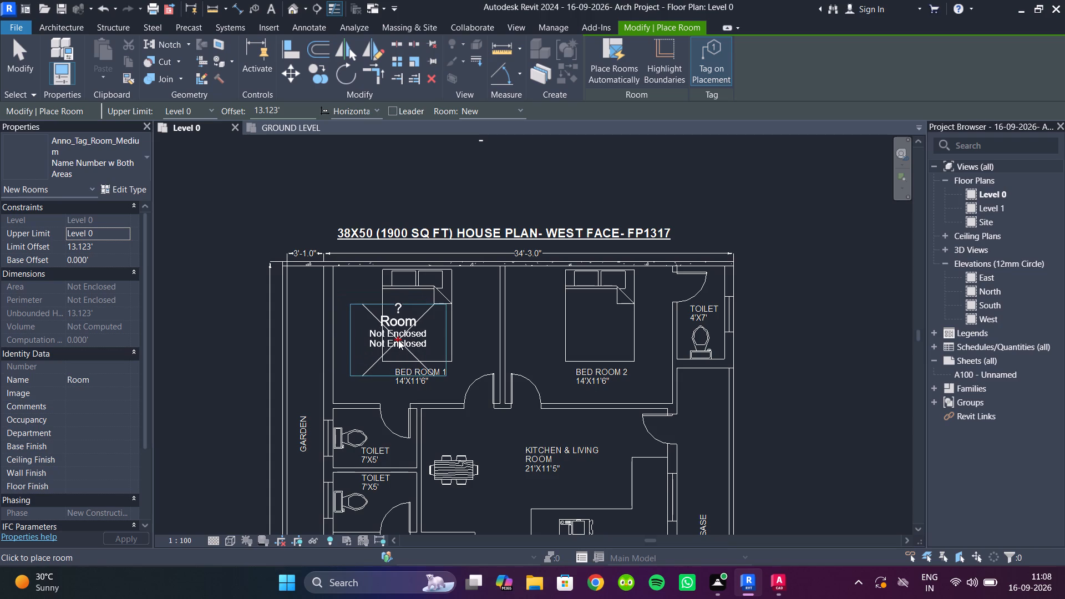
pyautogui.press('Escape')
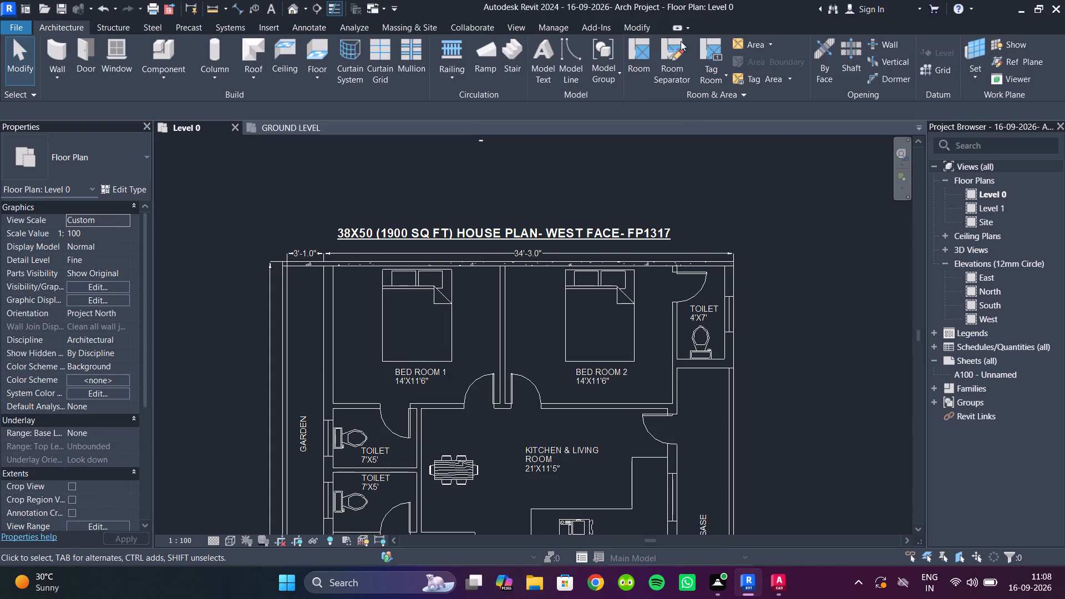
# Draw horizontal room separation lines along BED ROOM 1's lower wall from the toilet door opening and across BED ROOM 2's door opening.
pyautogui.click(666, 63)
pyautogui.scroll(3, 371, 451)
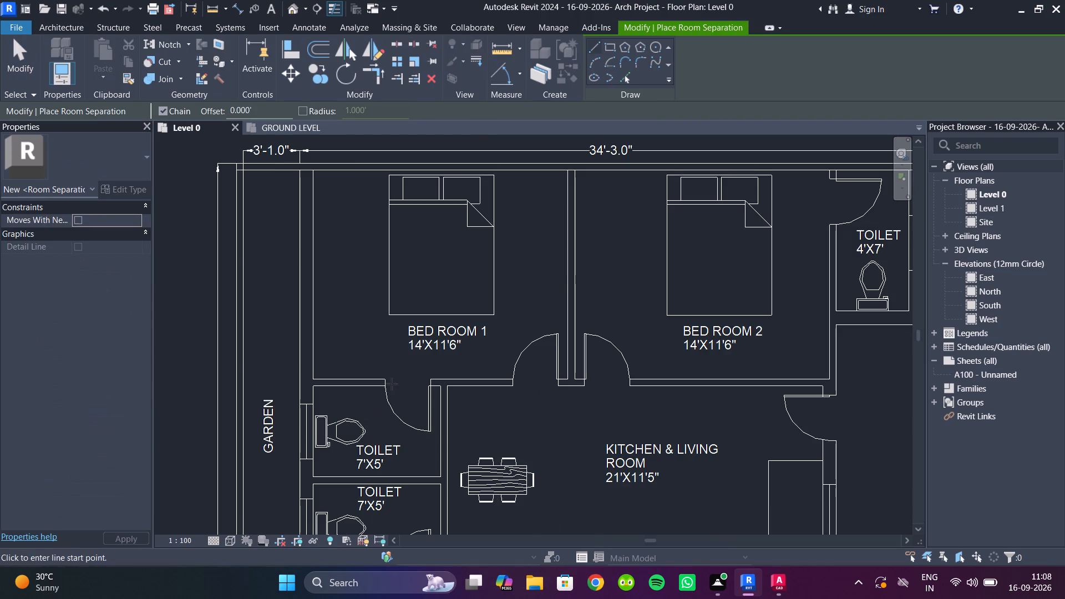
pyautogui.click(387, 380)
pyautogui.click(559, 375)
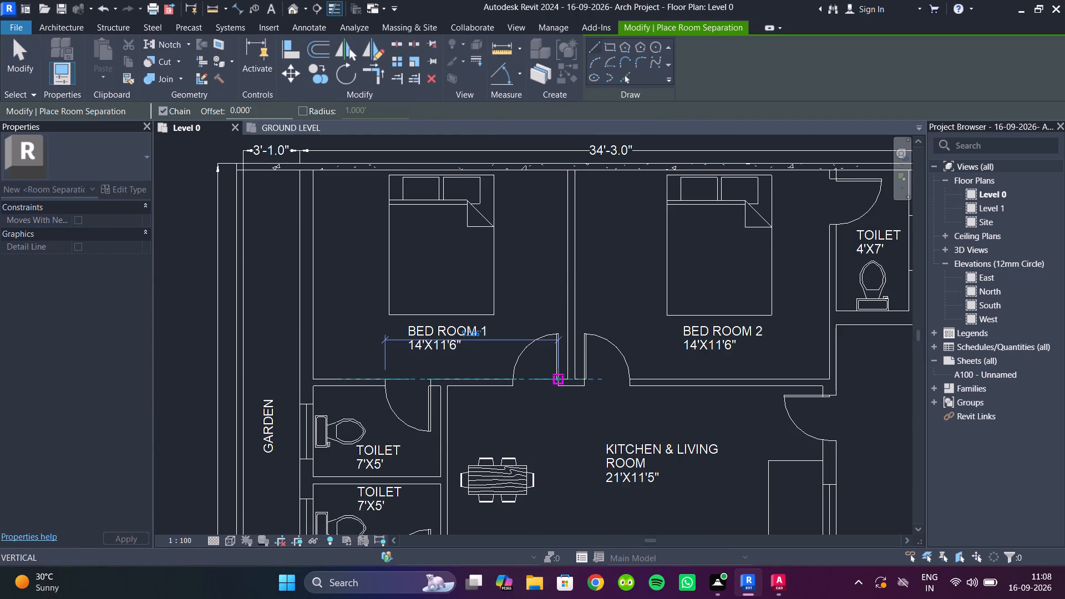
pyautogui.moveTo(618, 368); pyautogui.dragTo(572, 344, button='middle')
pyautogui.press('Escape')
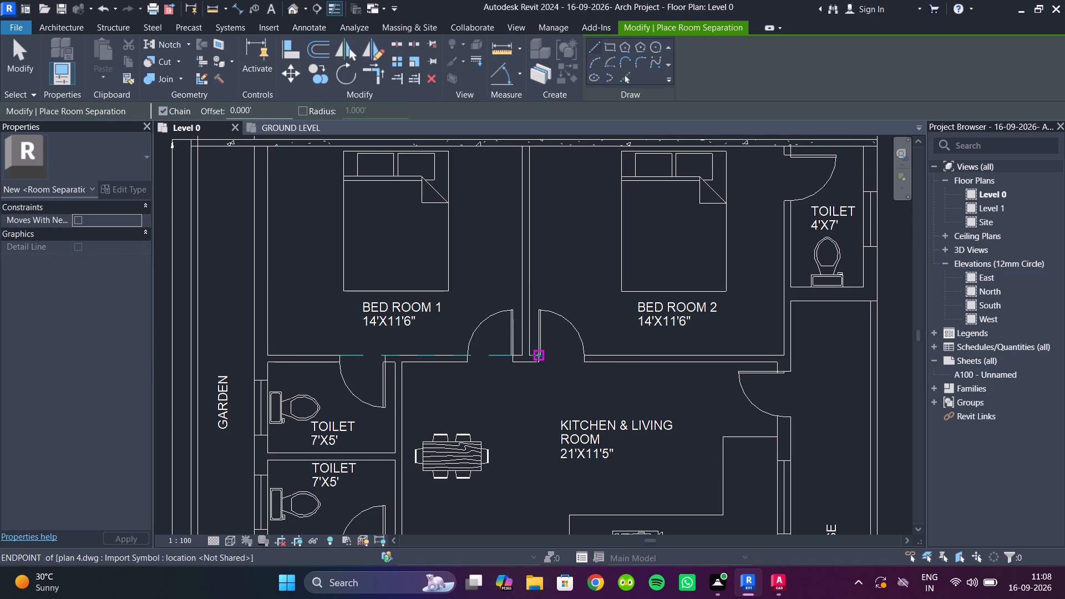
pyautogui.click(537, 356)
pyautogui.click(585, 356)
pyautogui.press('Escape')
# Draw a room separation line across the door opening between the lower 7'X5' toilet and the GUEST ROOM.
pyautogui.moveTo(618, 407); pyautogui.dragTo(675, 270, button='middle')
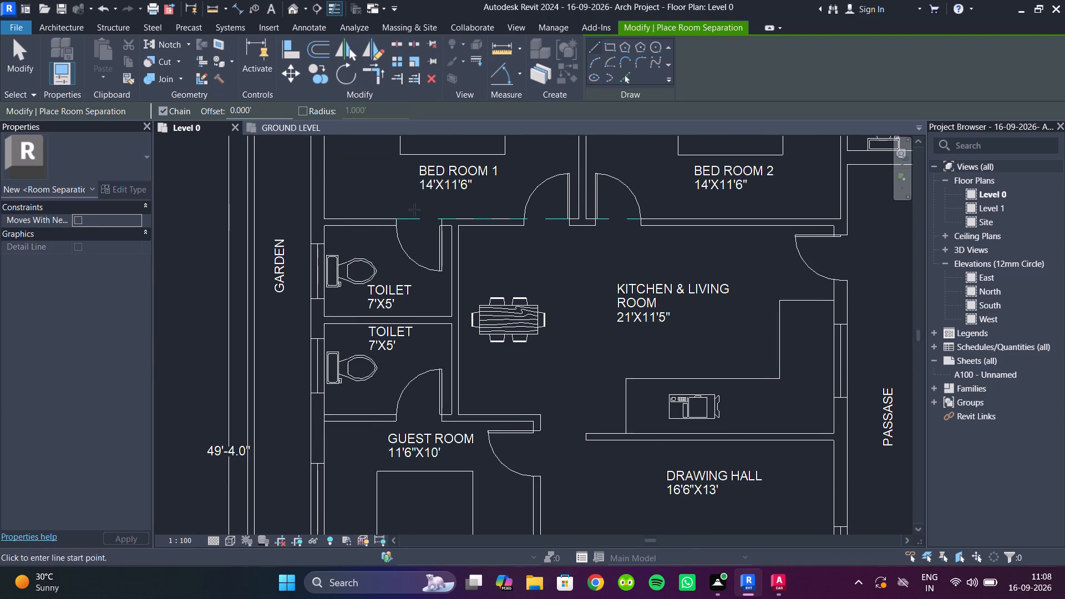
pyautogui.moveTo(561, 348); pyautogui.dragTo(532, 287, button='middle')
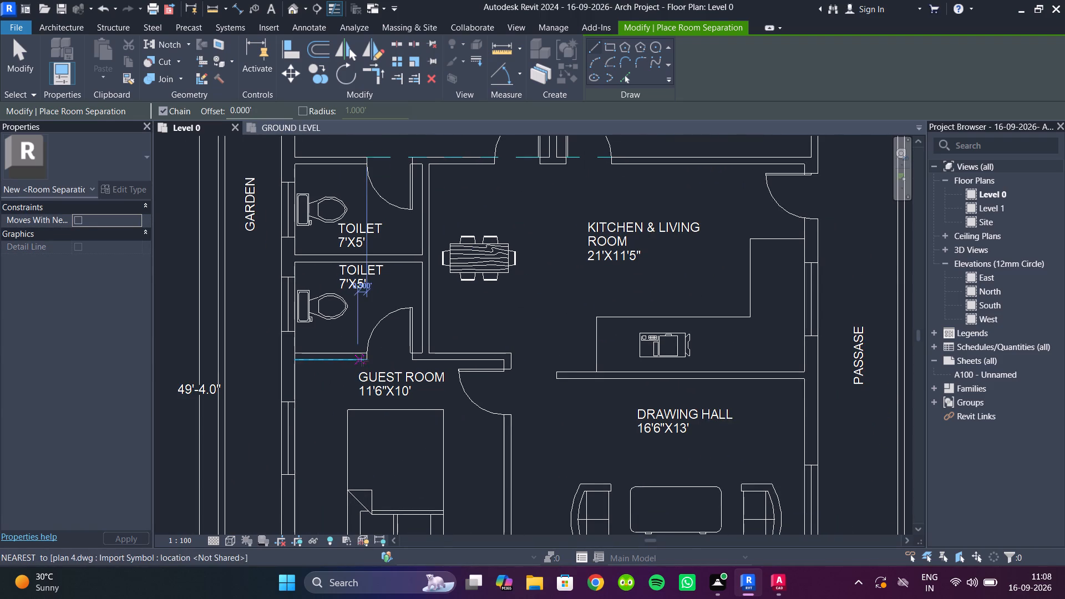
pyautogui.click(363, 359)
pyautogui.click(409, 356)
pyautogui.press('Escape')
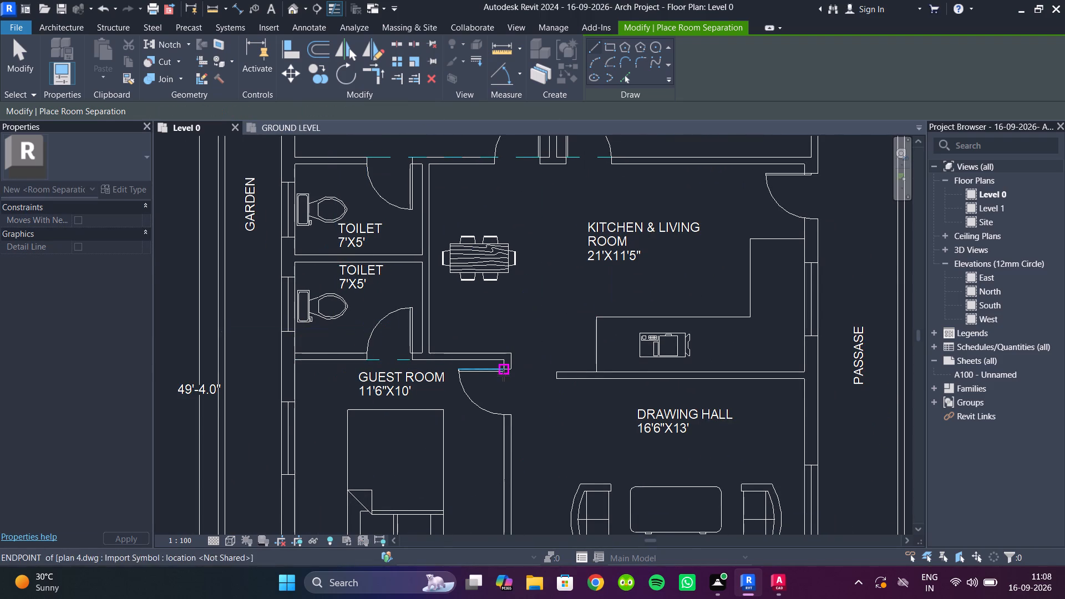
# Draw room separation lines from the guest room wall corner about 2.5 ft across, connecting down to the kitchen and drawing hall wall end.
pyautogui.click(513, 369)
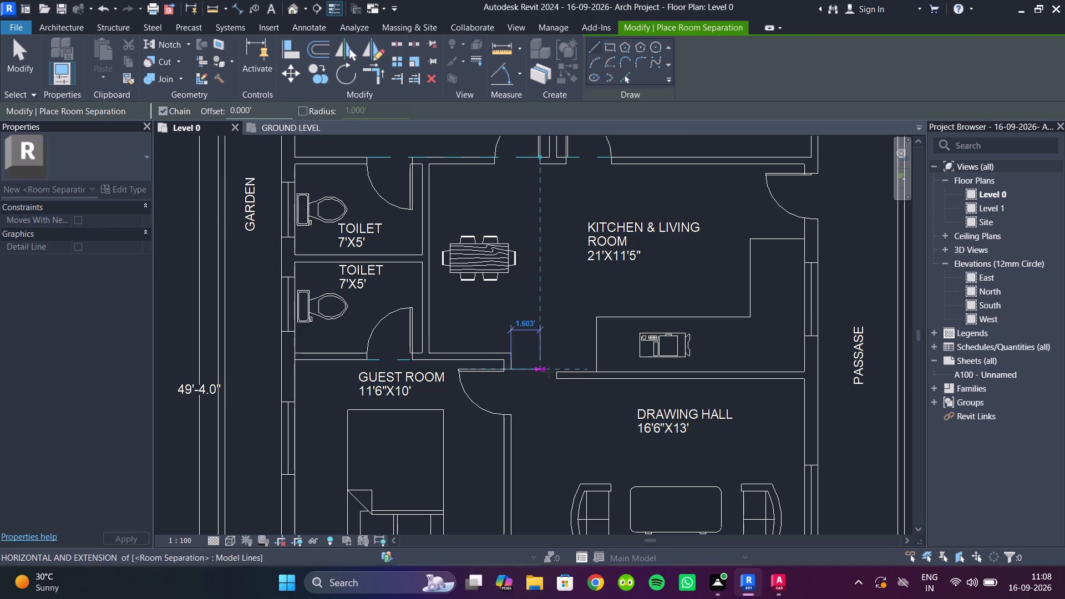
pyautogui.scroll(13, 562, 373)
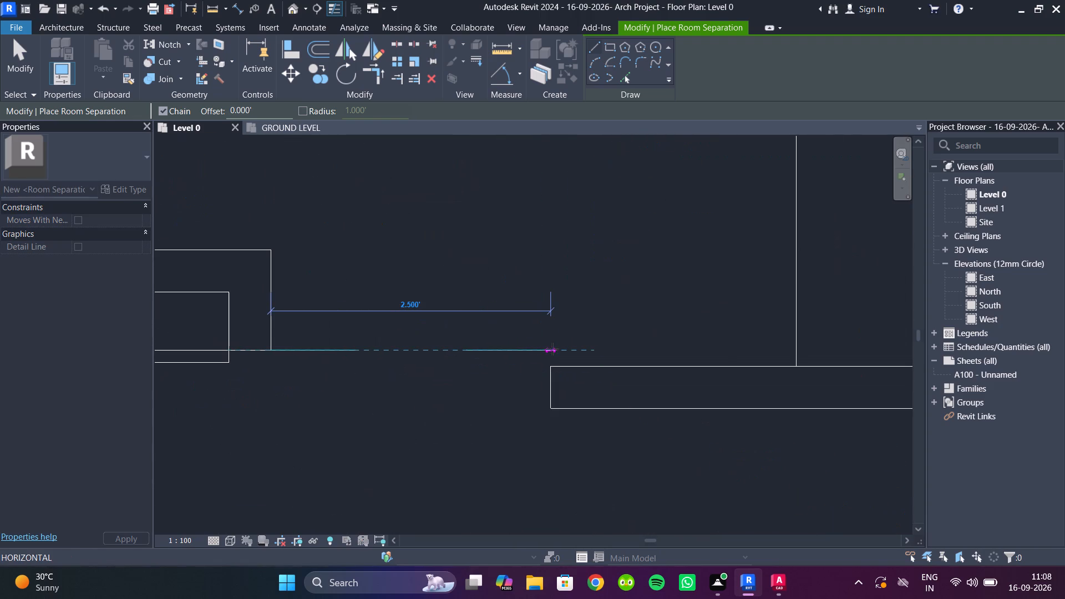
pyautogui.click(554, 349)
pyautogui.click(551, 366)
pyautogui.press('Escape')
# Draw a vertical room separation line across the GUEST ROOM's door opening facing the DRAWING HALL.
pyautogui.scroll(-4, 535, 268)
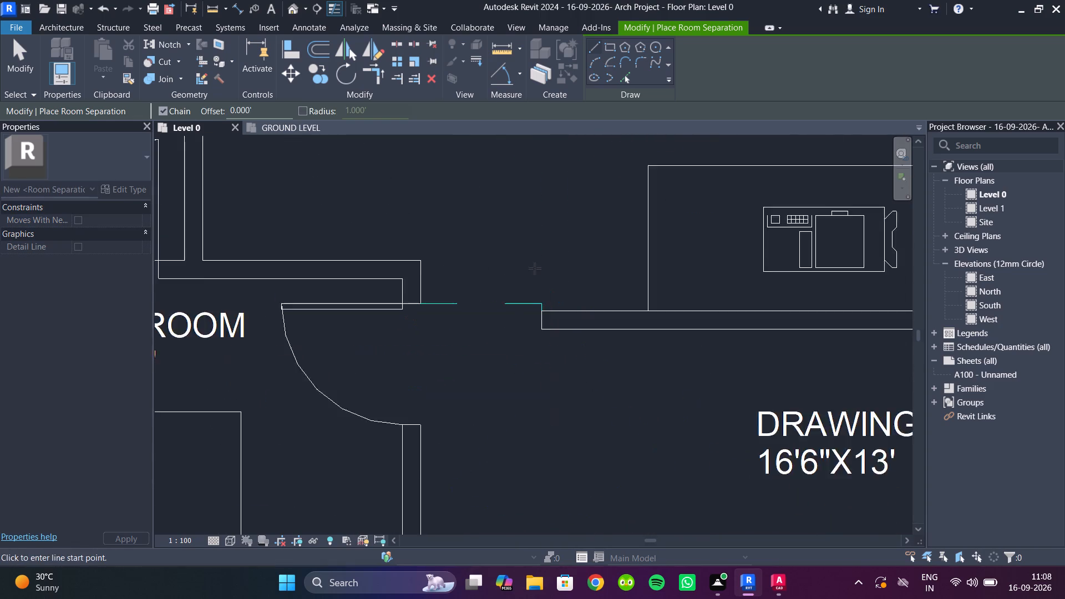
pyautogui.scroll(-10, 535, 268)
pyautogui.scroll(4, 499, 317)
pyautogui.click(489, 280)
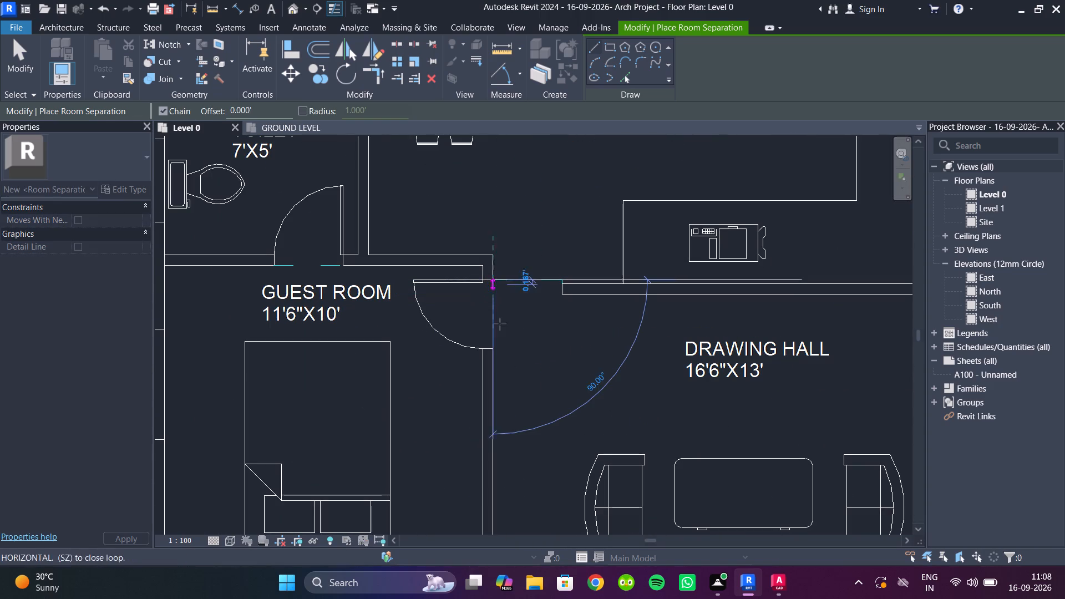
pyautogui.click(494, 352)
pyautogui.press('Escape')
# Draw a vertical room separation line about 2.9 ft long across the DRAWING HALL's entrance door opening.
pyautogui.scroll(-5, 507, 240)
pyautogui.moveTo(564, 413); pyautogui.dragTo(532, 252, button='middle')
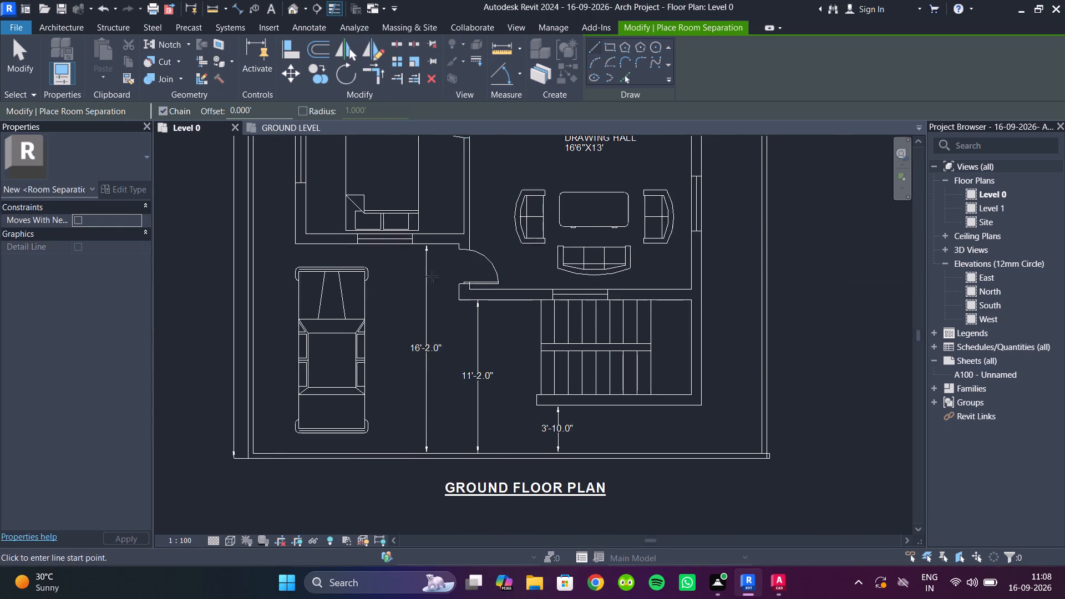
pyautogui.scroll(3, 432, 276)
pyautogui.click(488, 239)
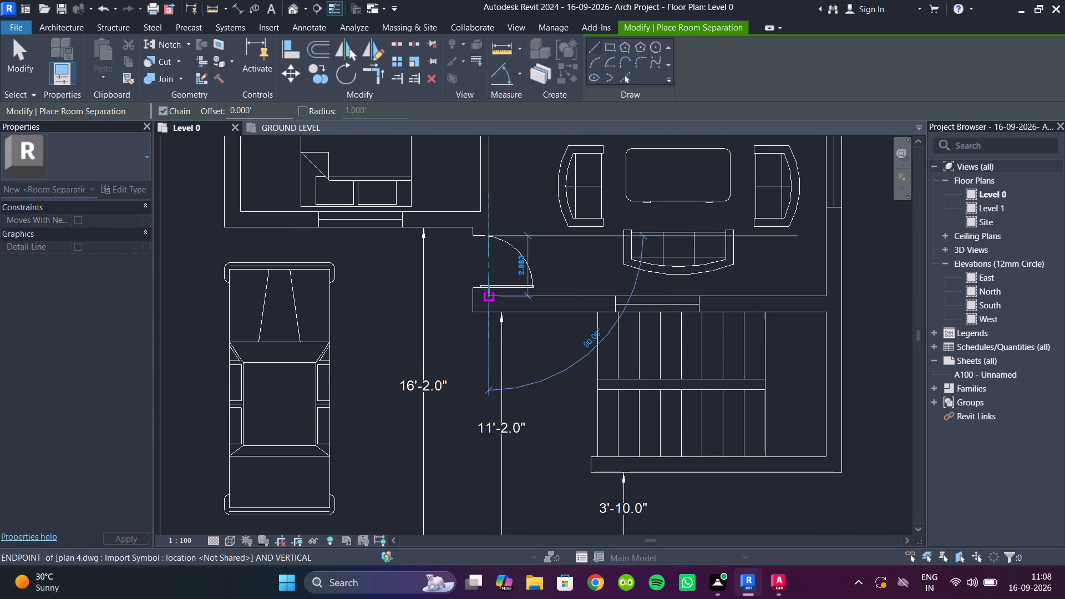
pyautogui.click(489, 291)
pyautogui.press('Escape')
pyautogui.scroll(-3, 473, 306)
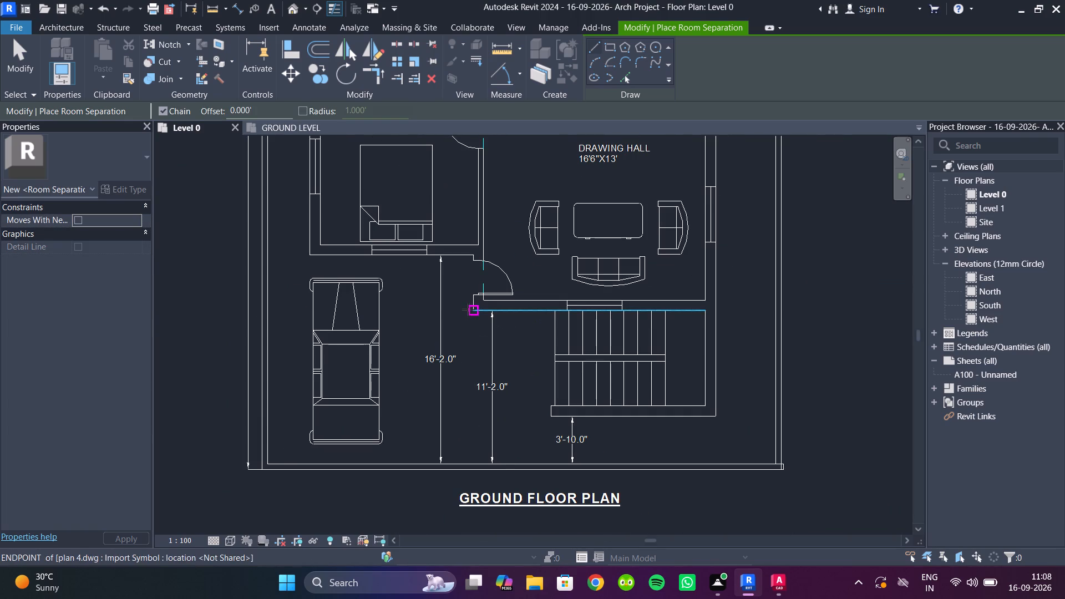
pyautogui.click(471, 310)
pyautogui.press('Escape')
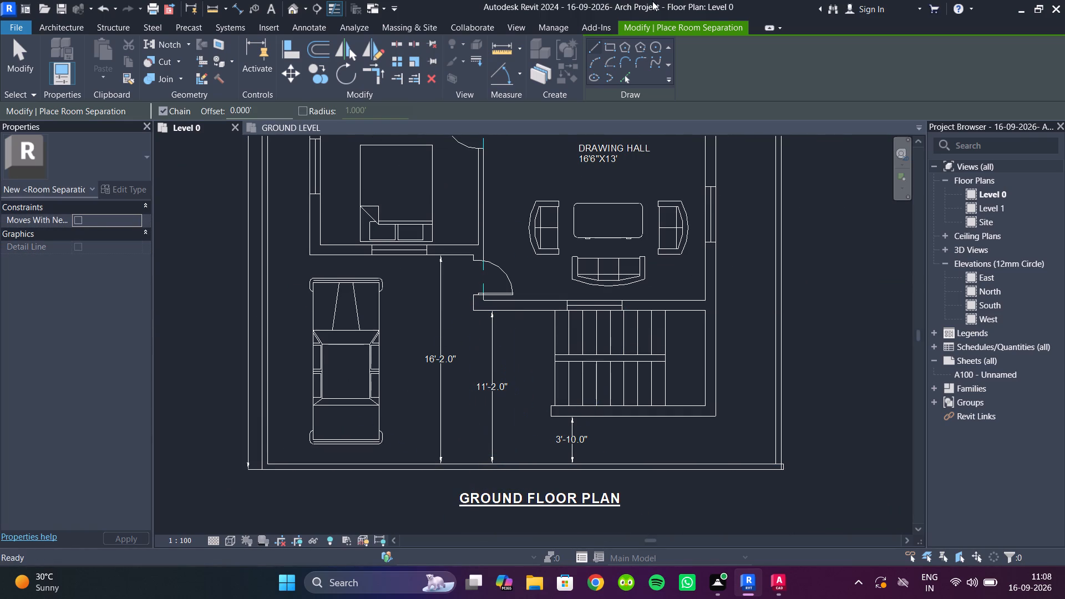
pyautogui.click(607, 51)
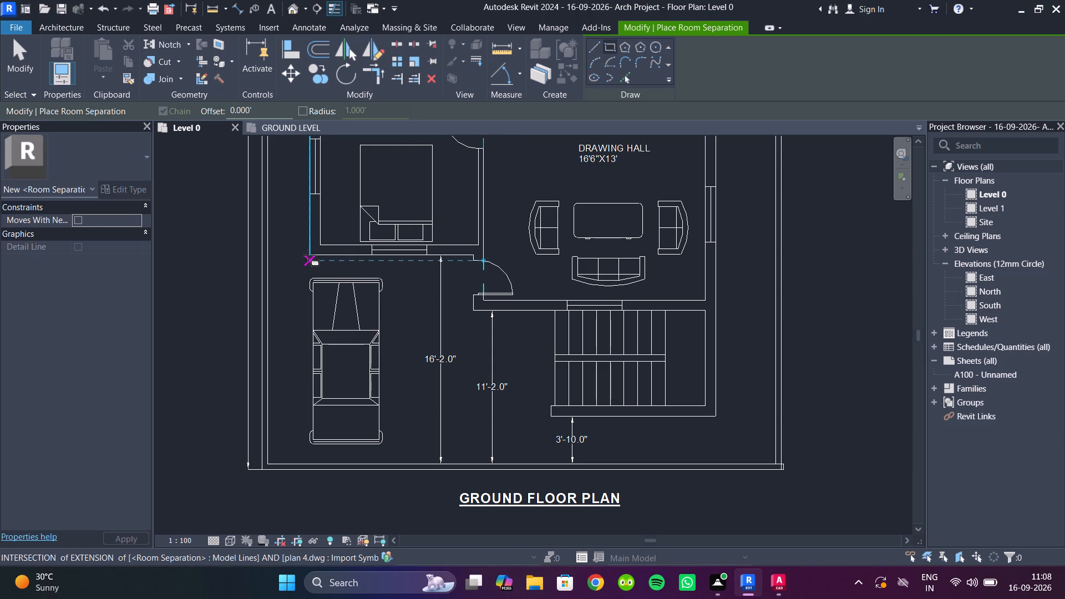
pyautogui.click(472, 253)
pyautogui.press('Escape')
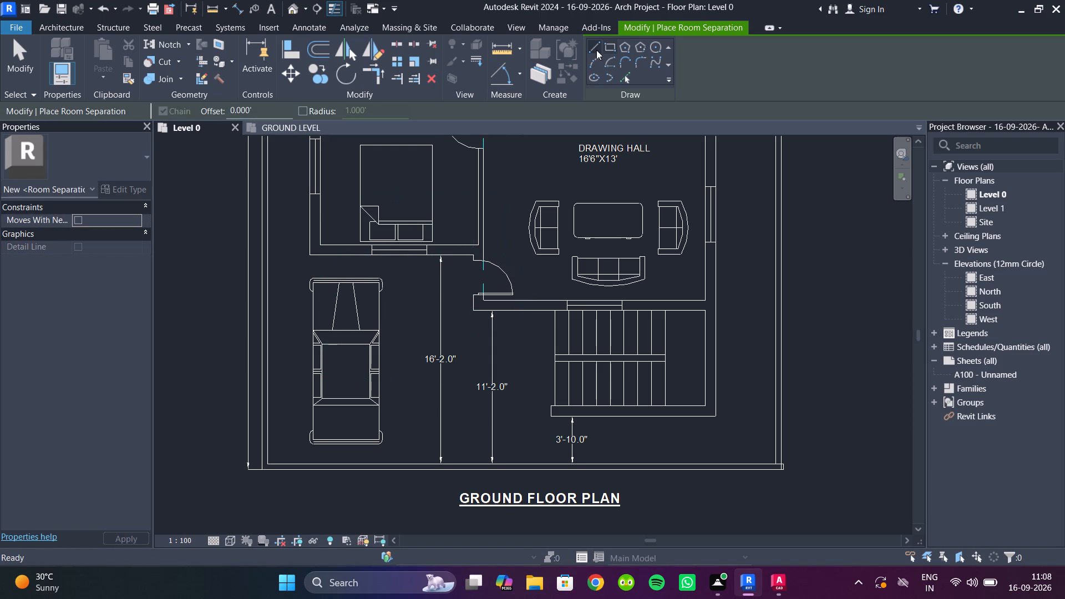
# Draw room separation lines about 15.4 ft along the car parking's garden side and about 11.5 ft along the front boundary wall.
pyautogui.click(596, 50)
pyautogui.click(308, 252)
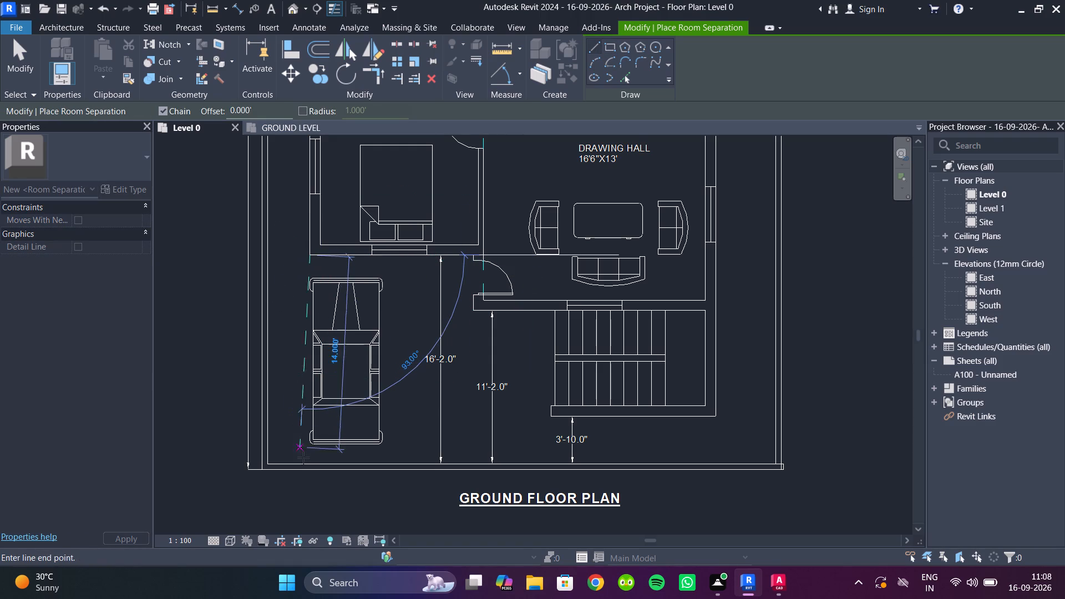
pyautogui.scroll(5, 325, 476)
pyautogui.click(292, 454)
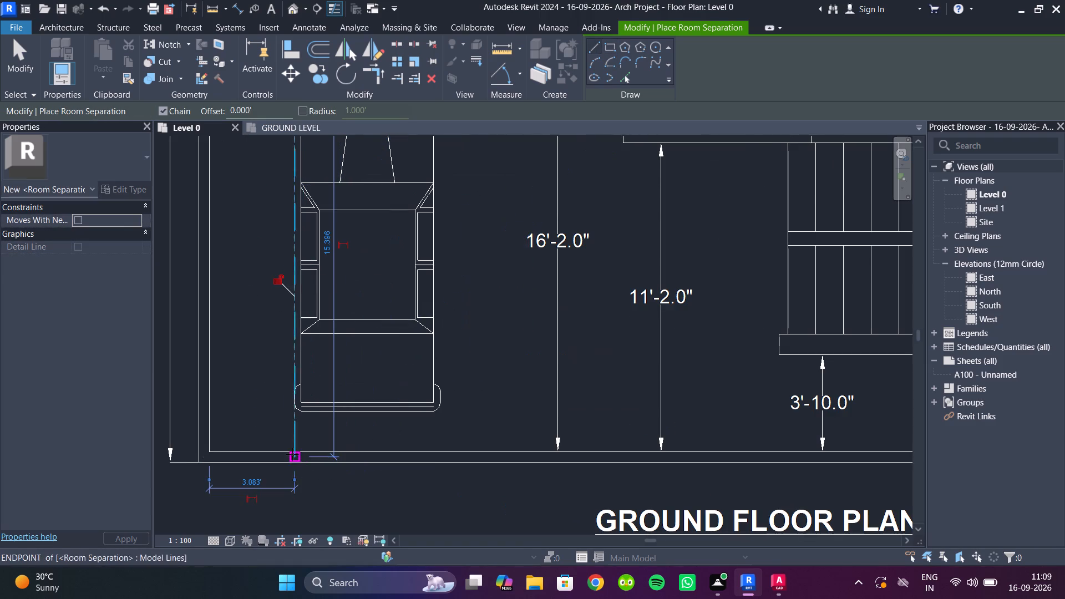
pyautogui.scroll(-3, 603, 435)
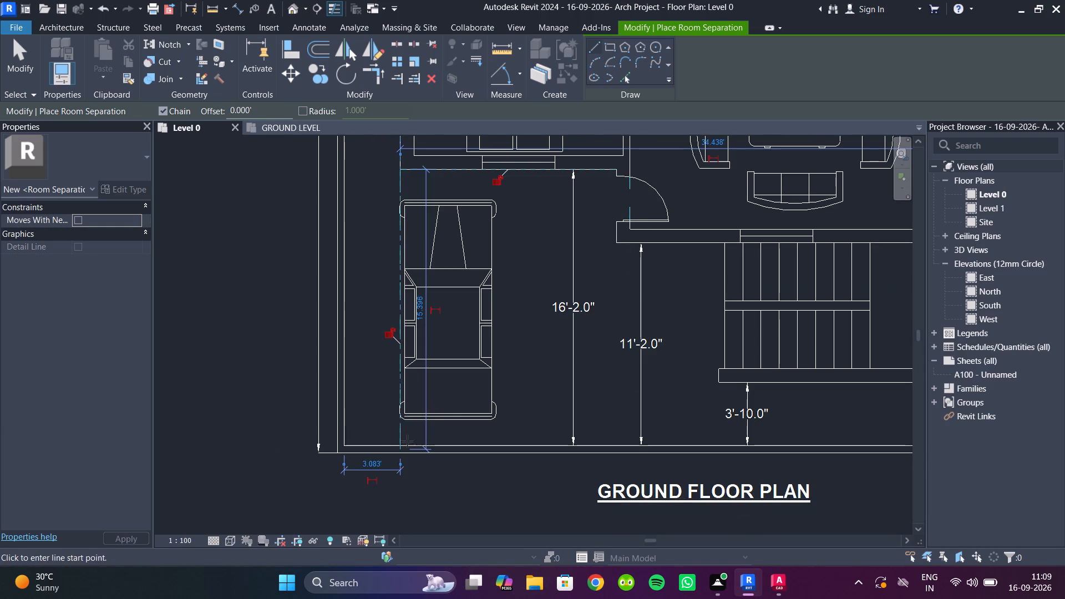
pyautogui.click(395, 447)
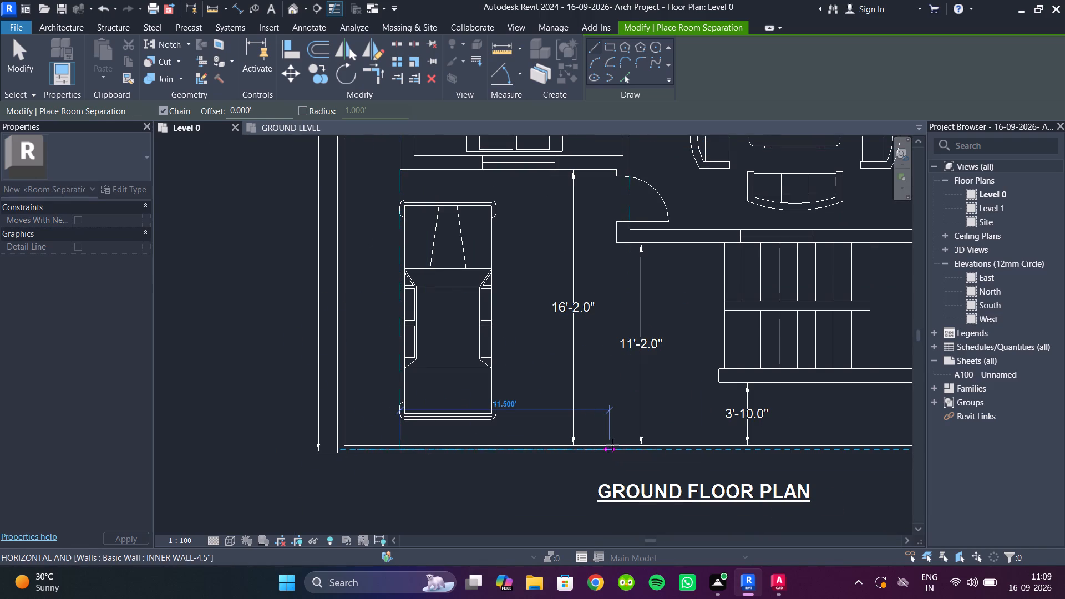
pyautogui.click(612, 445)
# Draw a room separation line from the DRAWING HALL's outer wall corner beside the entrance to the free end of the front boundary line.
pyautogui.click(618, 242)
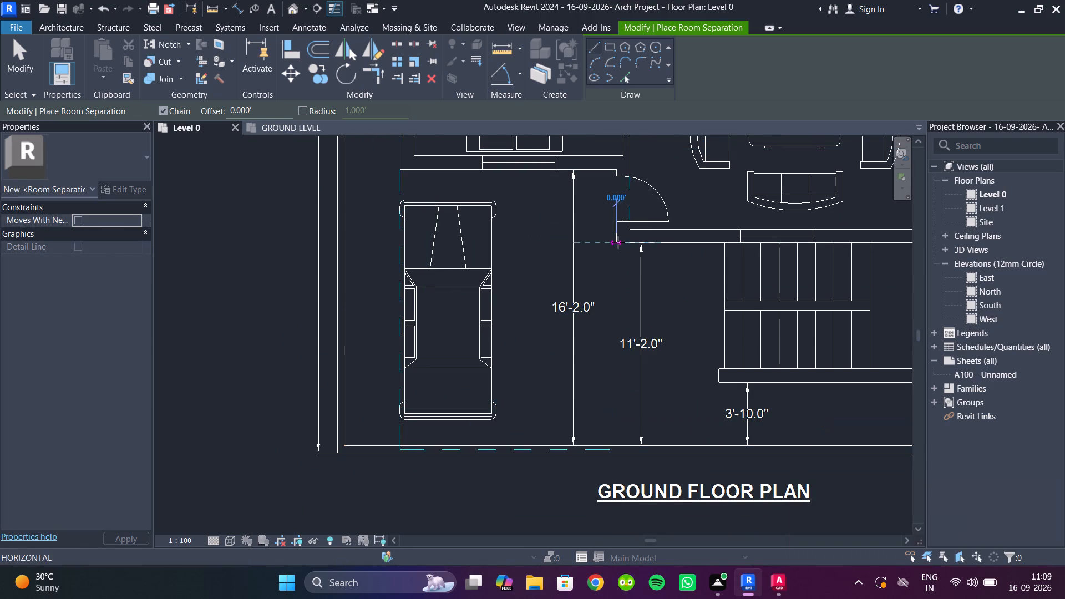
pyautogui.scroll(6, 616, 450)
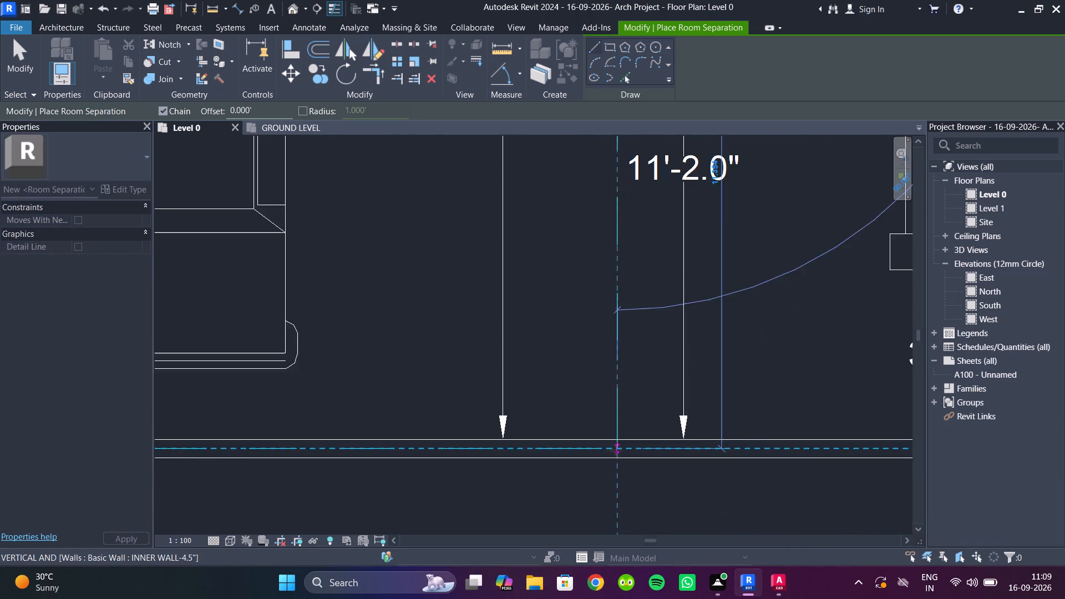
pyautogui.scroll(5, 616, 450)
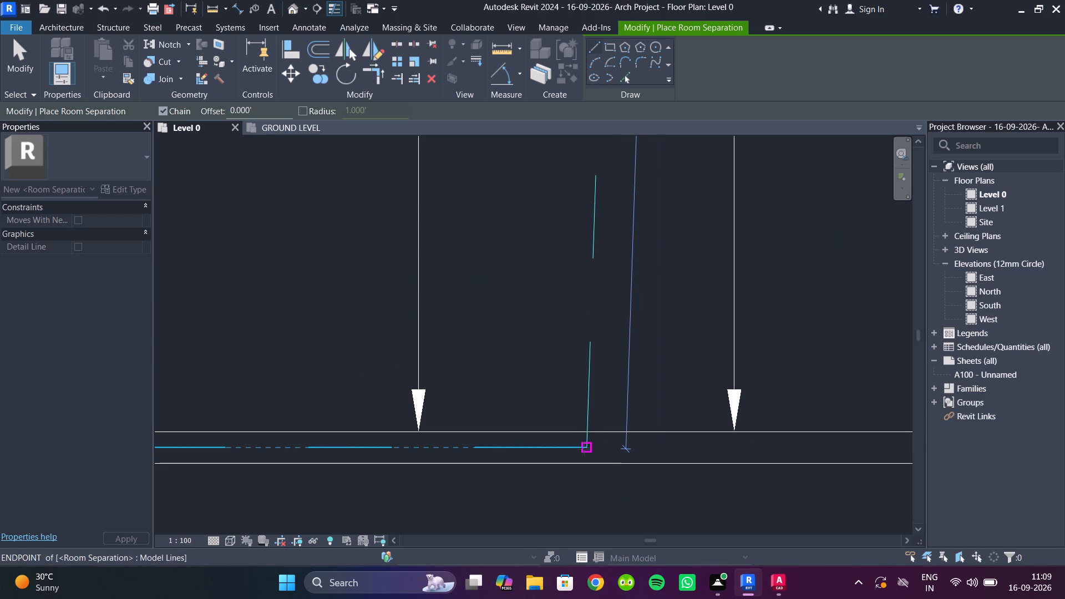
pyautogui.click(584, 448)
pyautogui.press('Escape')
pyautogui.scroll(-16, 499, 369)
pyautogui.press('Escape')
pyautogui.press('Escape')
pyautogui.press('Escape')
pyautogui.press('Escape')
pyautogui.press('Escape')
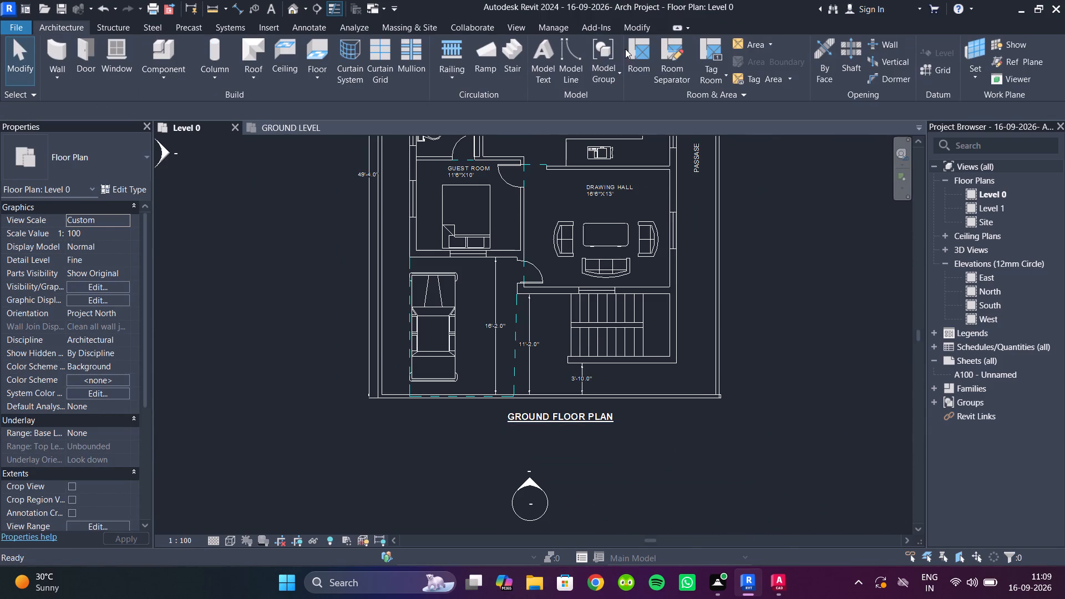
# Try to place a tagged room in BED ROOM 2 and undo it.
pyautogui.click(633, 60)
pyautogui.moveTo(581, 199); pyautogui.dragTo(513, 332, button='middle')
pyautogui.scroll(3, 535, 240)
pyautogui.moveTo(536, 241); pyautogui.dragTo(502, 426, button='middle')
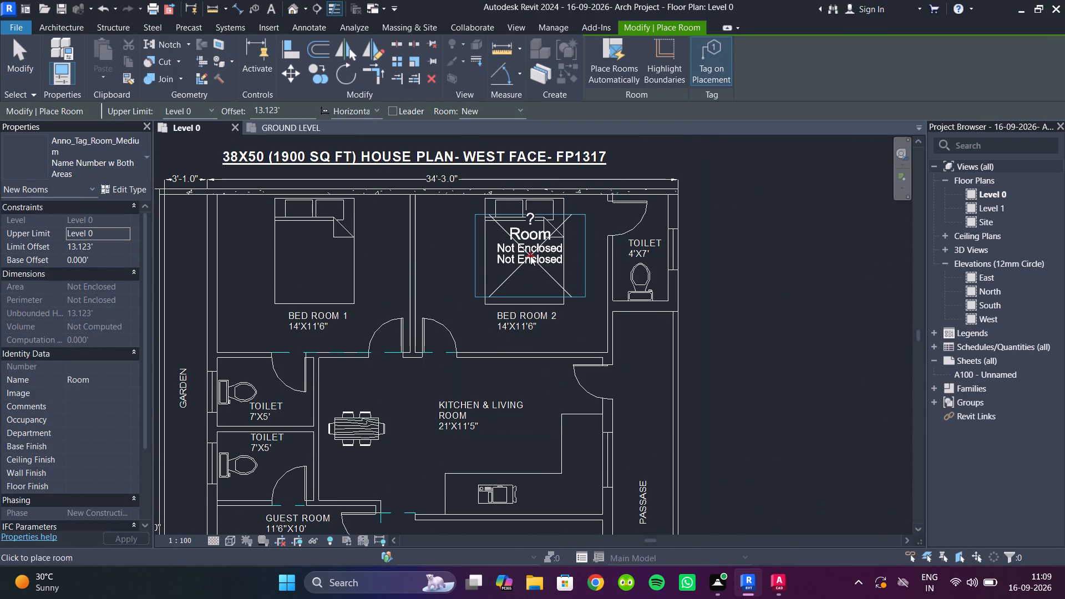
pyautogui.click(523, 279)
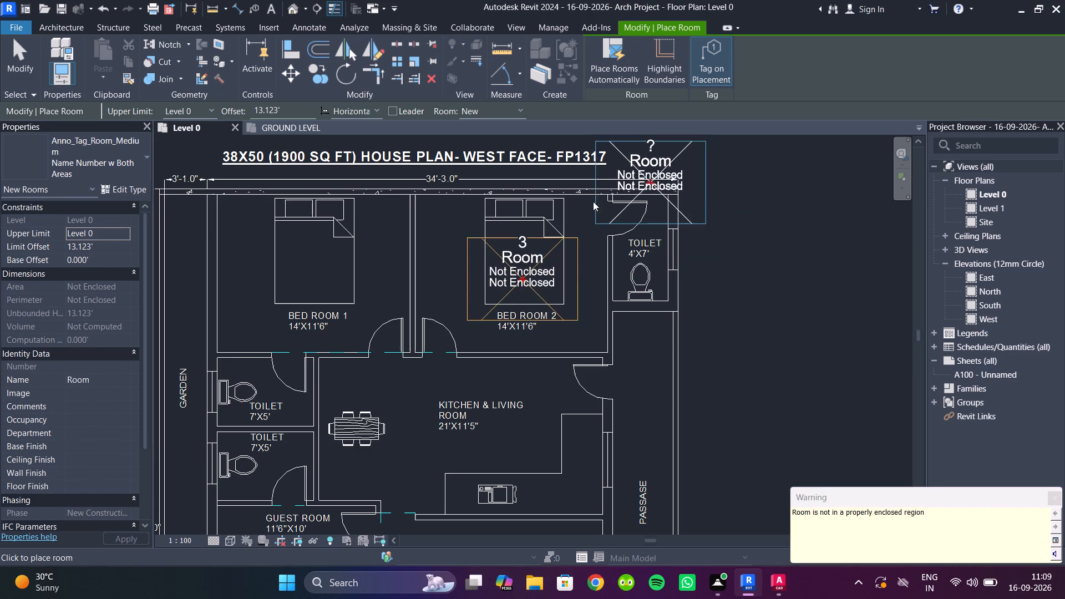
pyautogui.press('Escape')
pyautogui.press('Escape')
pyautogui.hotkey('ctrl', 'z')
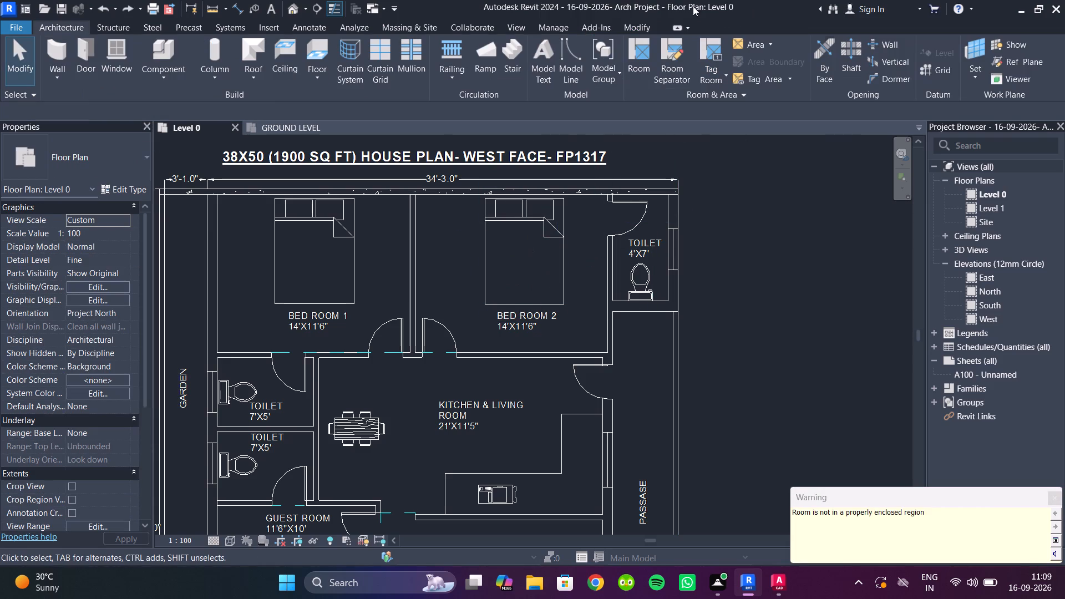
# Preview room placement over BED ROOM 1, the KITCHEN & LIVING ROOM and the DRAWING HALL to check whether they are enclosed.
pyautogui.click(641, 40)
pyautogui.moveTo(313, 206); pyautogui.dragTo(427, 259, button='middle')
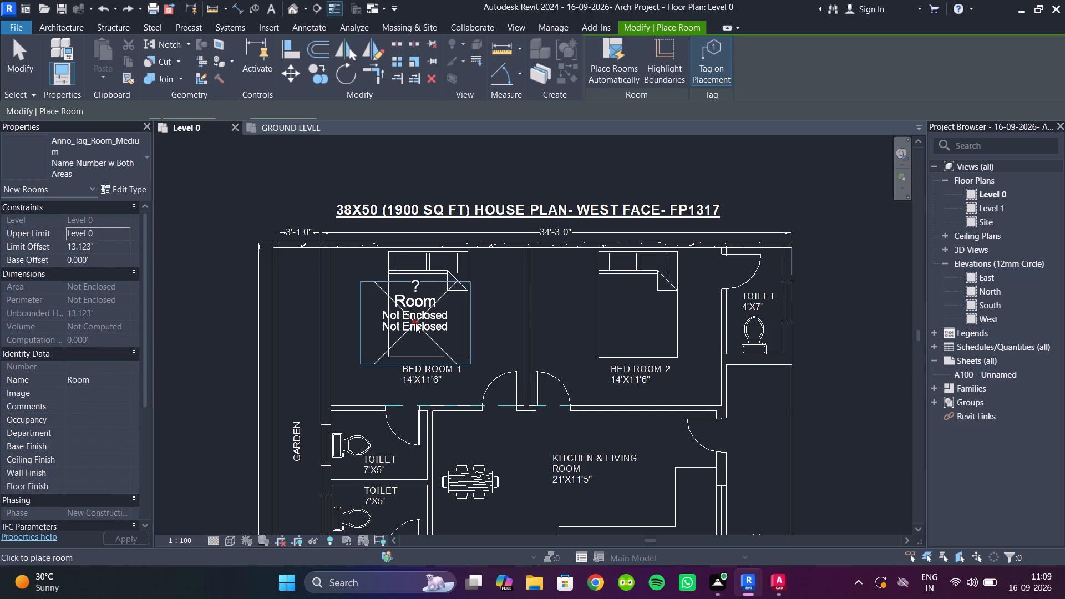
pyautogui.moveTo(414, 323); pyautogui.dragTo(506, 210, button='middle')
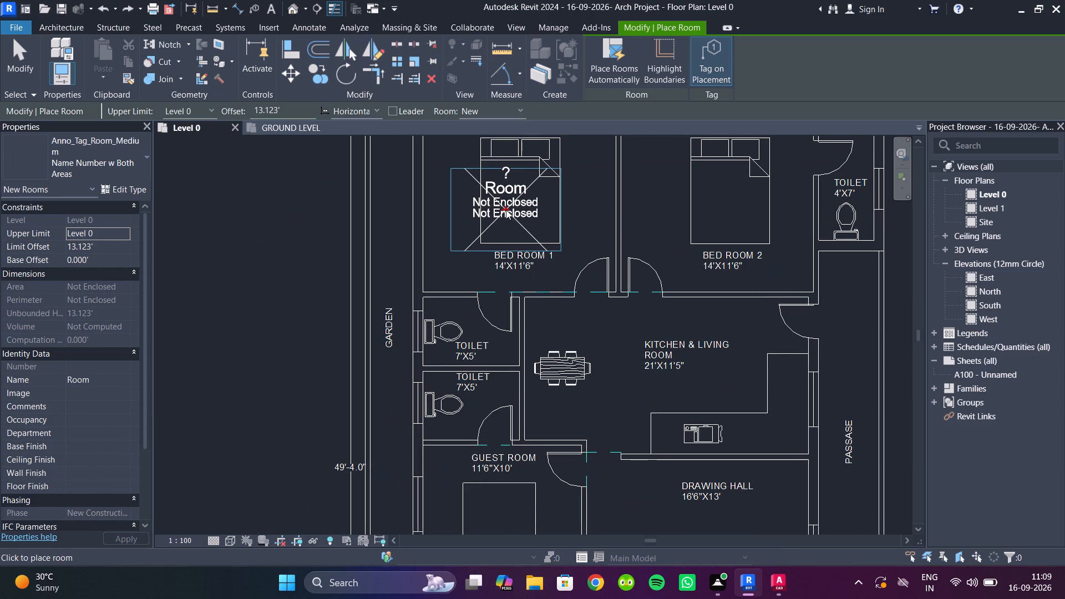
pyautogui.moveTo(670, 422); pyautogui.dragTo(515, 330, button='middle')
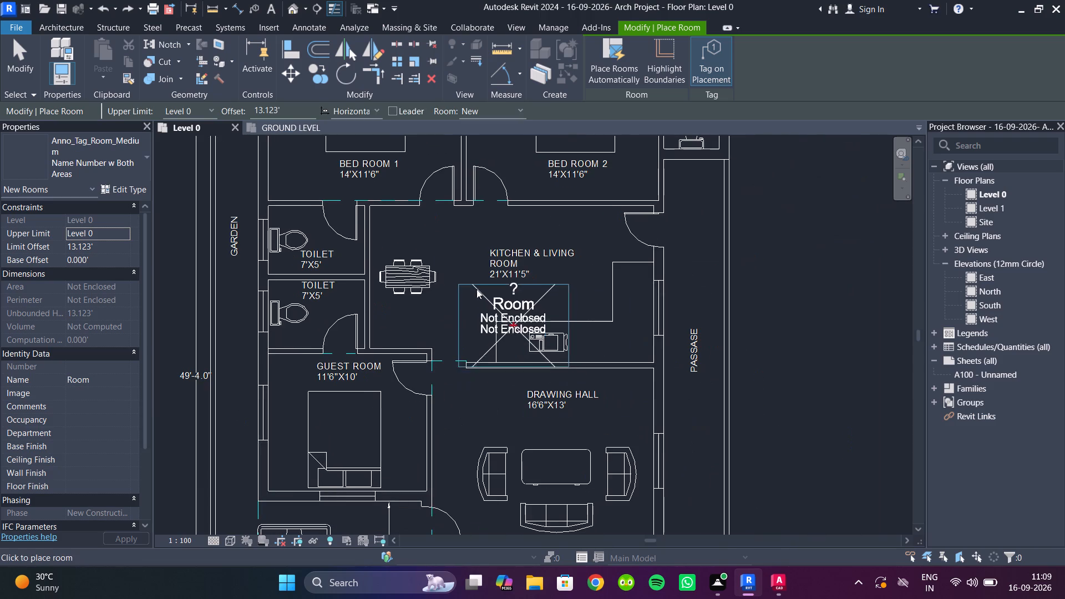
pyautogui.moveTo(509, 277); pyautogui.dragTo(612, 263, button='middle')
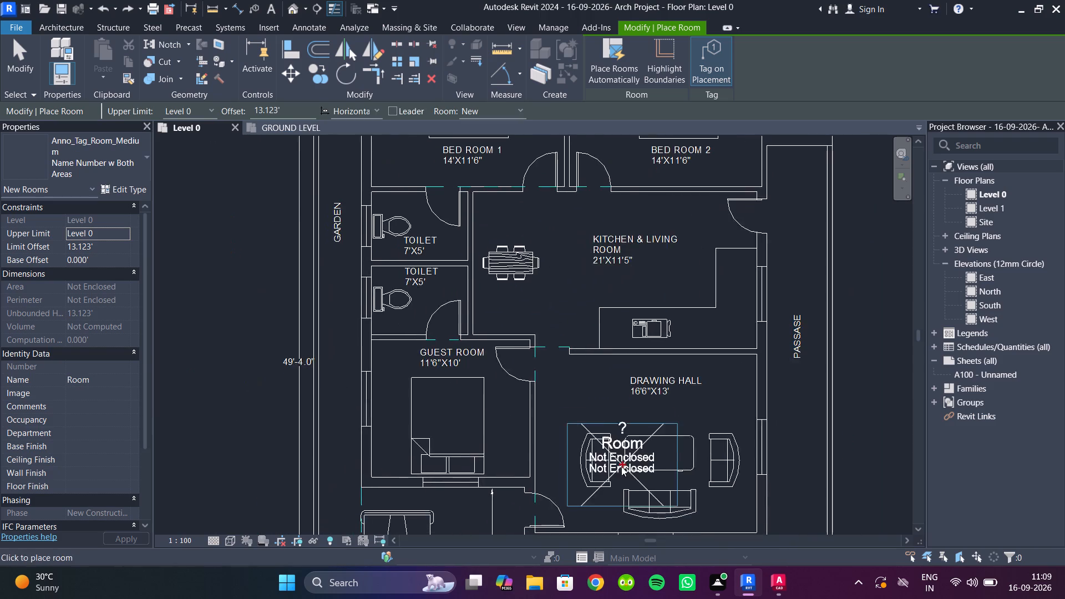
pyautogui.moveTo(616, 454); pyautogui.dragTo(548, 293, button='middle')
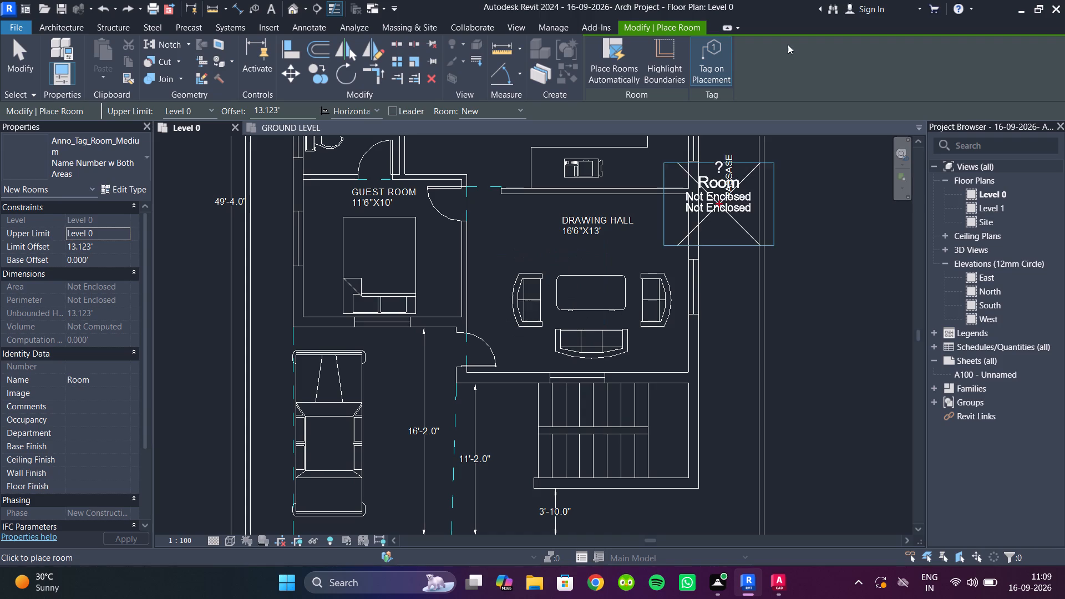
pyautogui.press('Escape')
pyautogui.press('Escape')
pyautogui.press('Escape')
# Draw a short room separation line extending the DRAWING HALL entrance door's existing line to the wall edge below it.
pyautogui.click(682, 71)
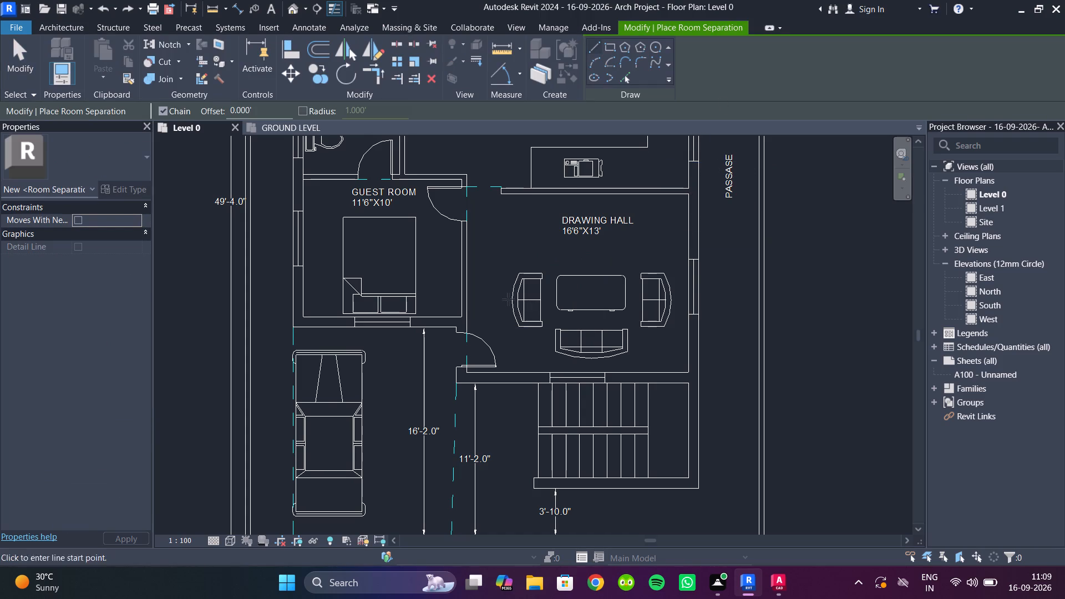
pyautogui.moveTo(549, 311); pyautogui.dragTo(587, 261, button='middle')
pyautogui.scroll(6, 554, 318)
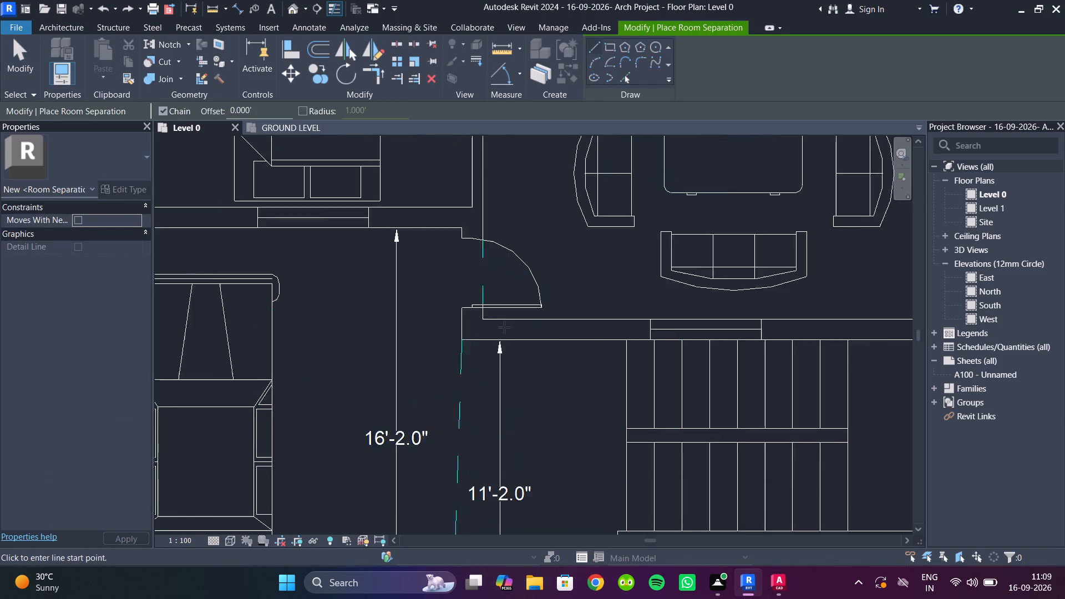
pyautogui.scroll(12, 504, 327)
pyautogui.scroll(3, 413, 390)
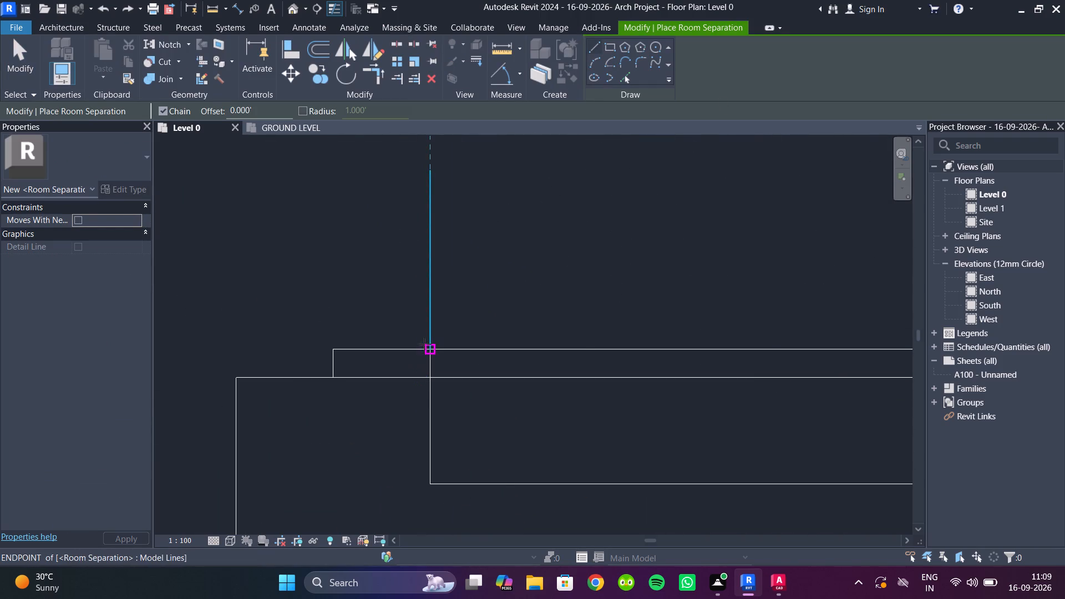
pyautogui.click(428, 343)
pyautogui.click(433, 376)
pyautogui.scroll(-4, 481, 358)
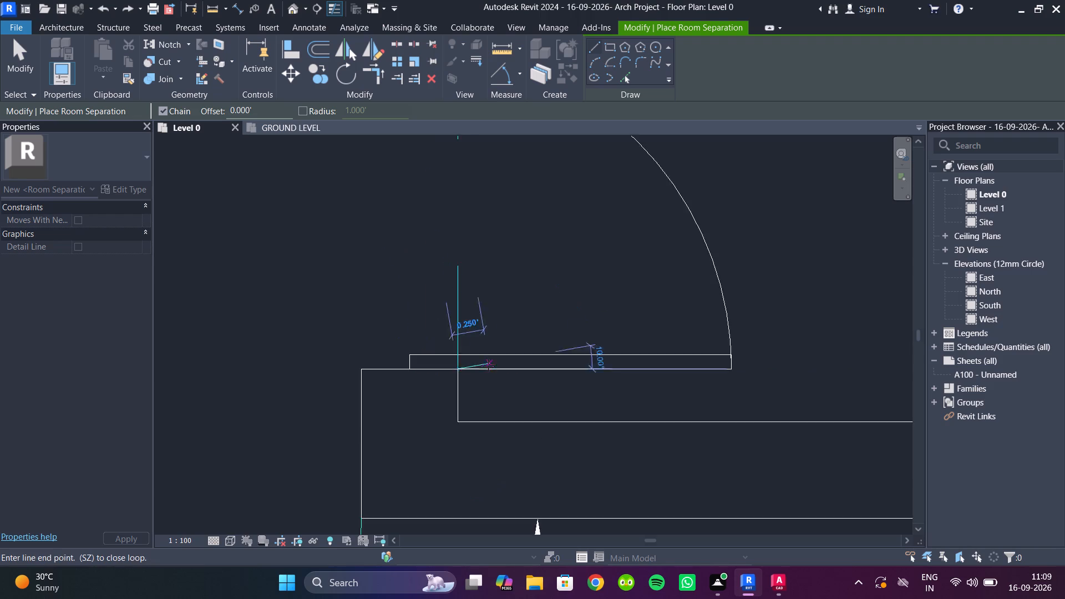
pyautogui.scroll(-5, 488, 365)
pyautogui.press('Escape')
# Inspect the room separation lines where the GUEST ROOM door, kitchen and DRAWING HALL meet.
pyautogui.scroll(-4, 532, 329)
pyautogui.moveTo(567, 239); pyautogui.dragTo(436, 598, button='middle')
pyautogui.scroll(-5, 437, 567)
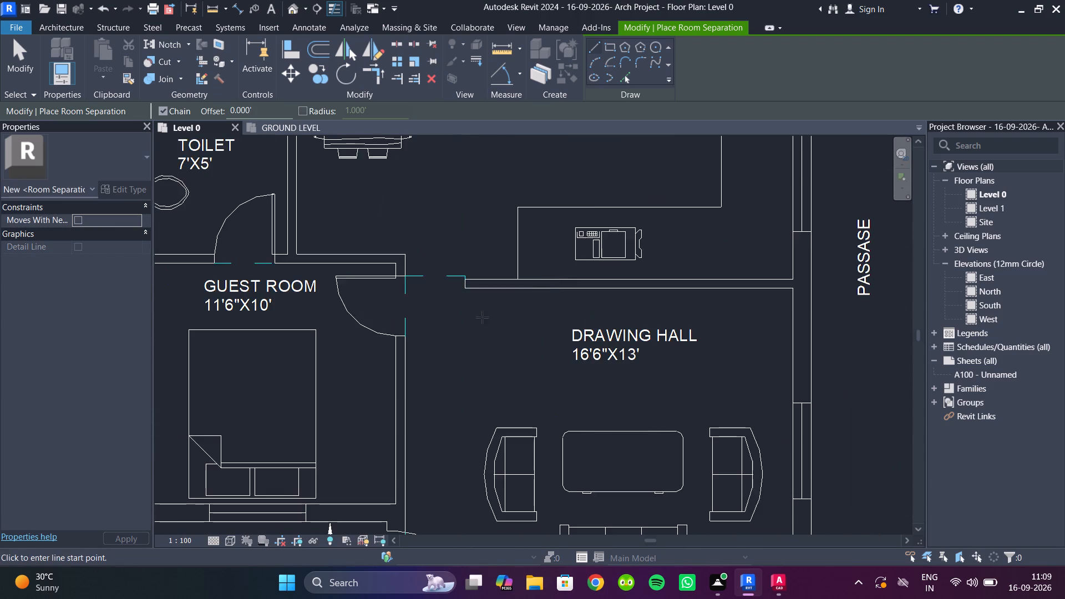
pyautogui.scroll(5, 416, 237)
pyautogui.press('Escape')
pyautogui.press('Escape')
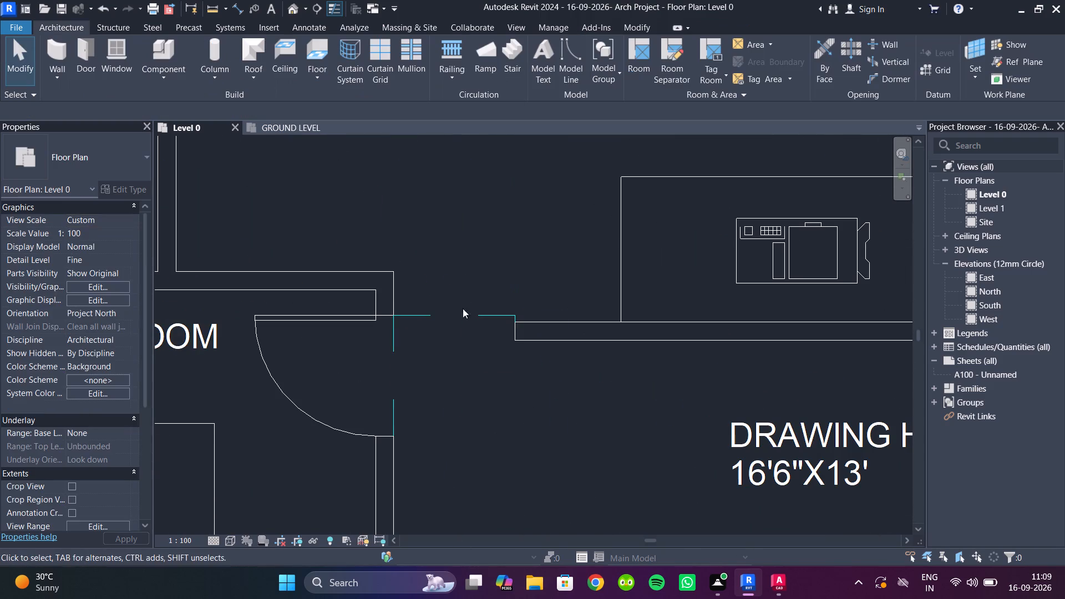
pyautogui.press('Escape')
pyautogui.click(485, 318)
pyautogui.press('Escape')
pyautogui.press('Escape')
pyautogui.click(476, 243)
pyautogui.press('Escape')
pyautogui.scroll(-4, 476, 241)
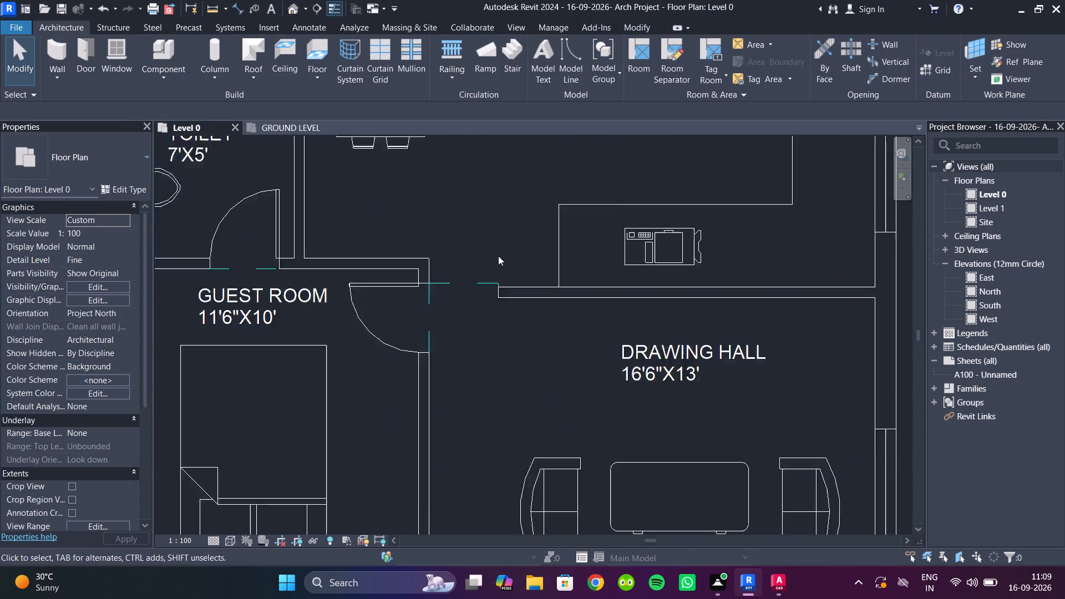
# Preview room placement in the DRAWING HALL and examine the surrounding walls and separation lines for enclosure.
pyautogui.scroll(-2, 498, 256)
pyautogui.write('RM')
pyautogui.moveTo(555, 389); pyautogui.dragTo(539, 374, button='middle')
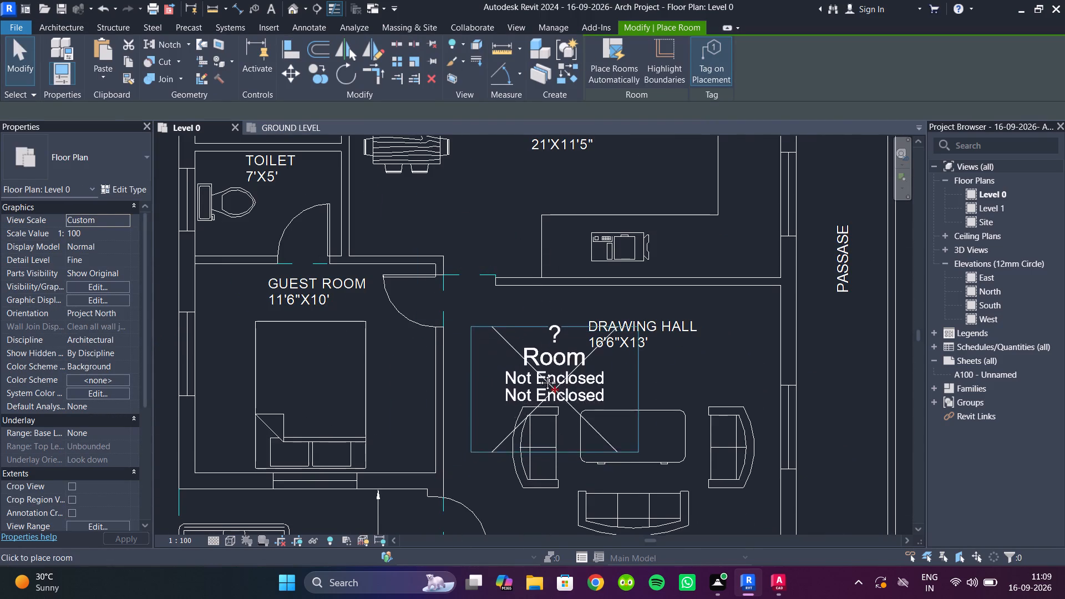
pyautogui.moveTo(539, 374); pyautogui.dragTo(508, 286, button='middle')
pyautogui.scroll(-6, 508, 284)
pyautogui.press('Escape')
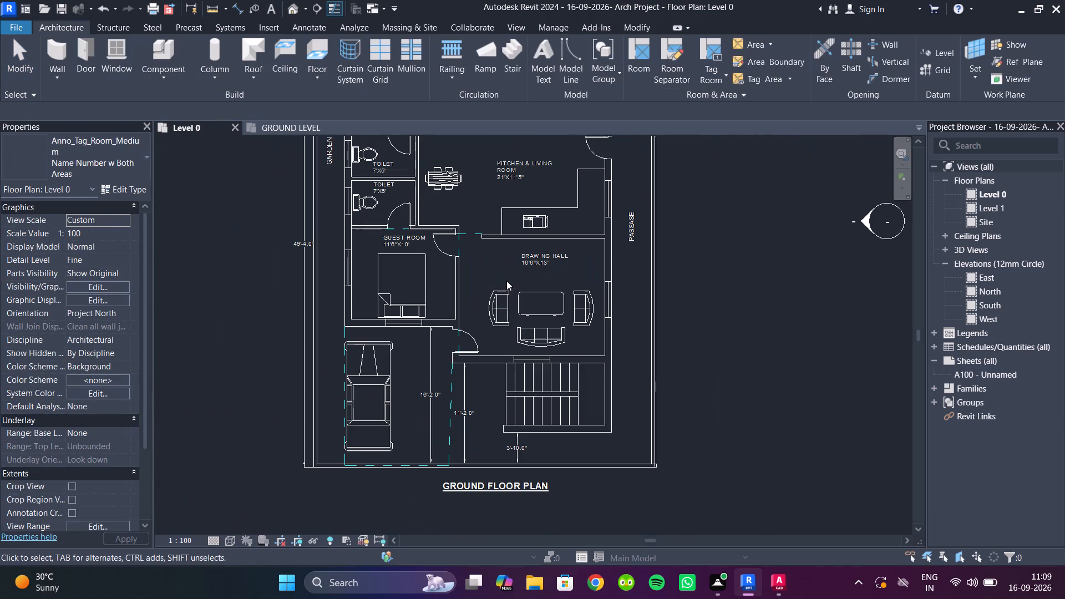
pyautogui.press('Escape')
pyautogui.press('Escape')
pyautogui.press('Escape')
pyautogui.scroll(2, 616, 336)
pyautogui.scroll(1, 551, 230)
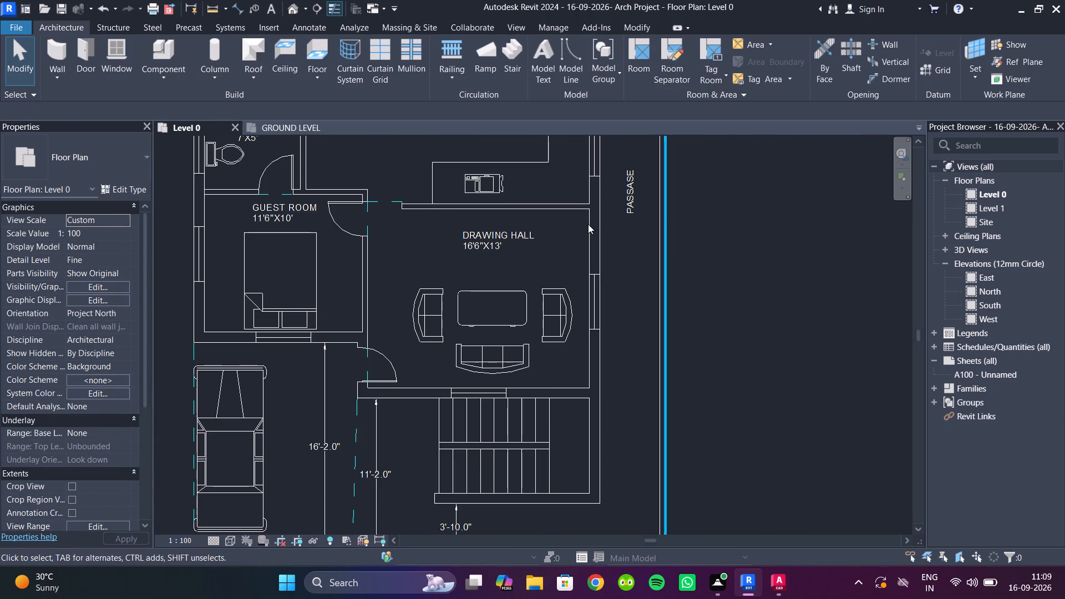
pyautogui.scroll(-3, 599, 235)
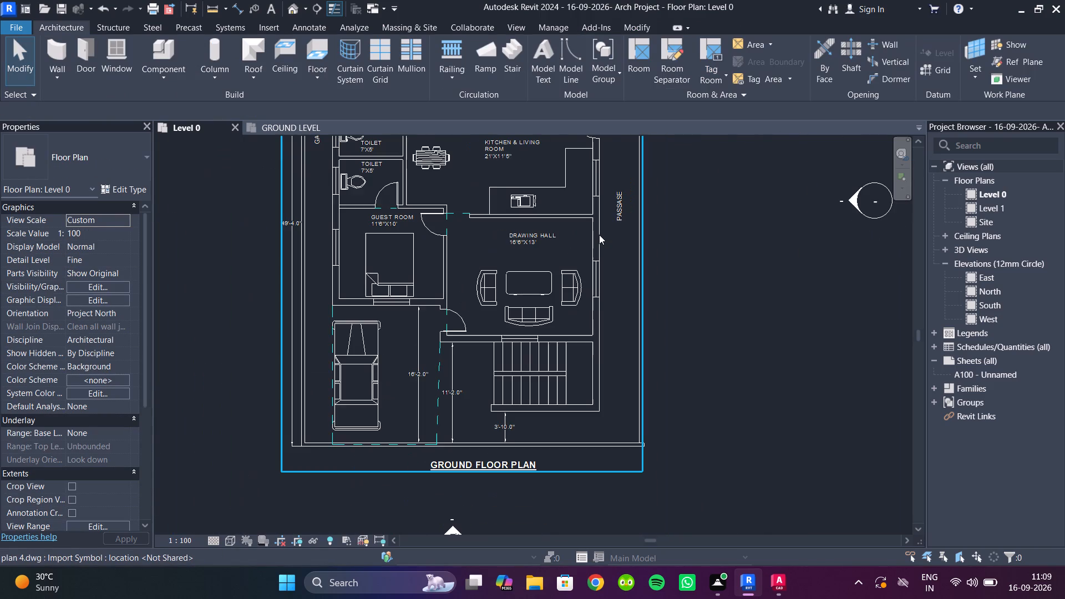
# Open the Arch Project's default 3D view to check the model.
pyautogui.click(291, 2)
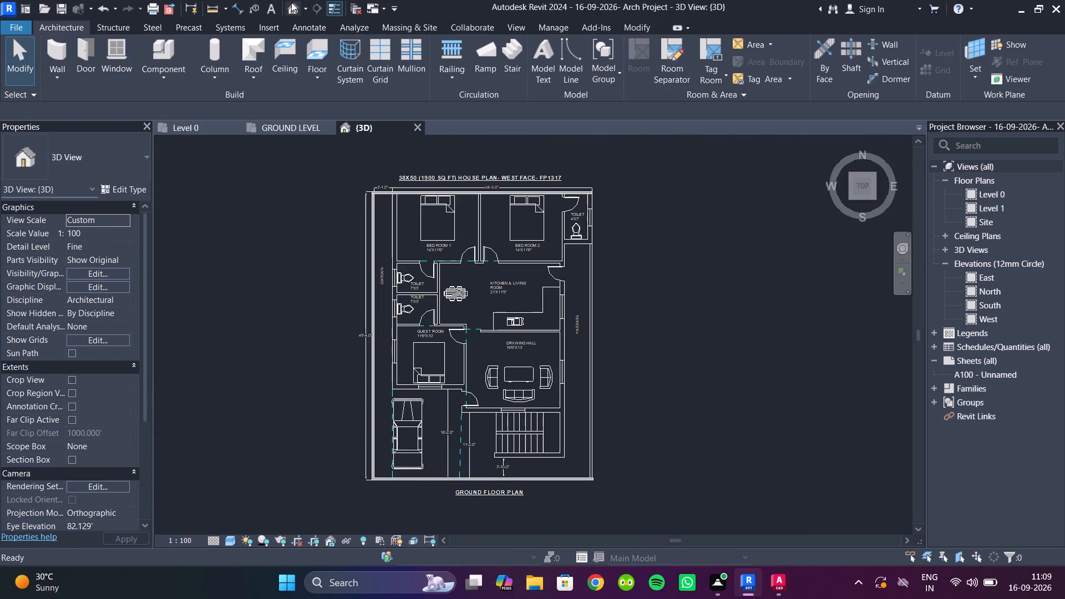
# Switch to Final Project, open its default 3D view and examine the apartment building from the front.
pyautogui.click(283, 128)
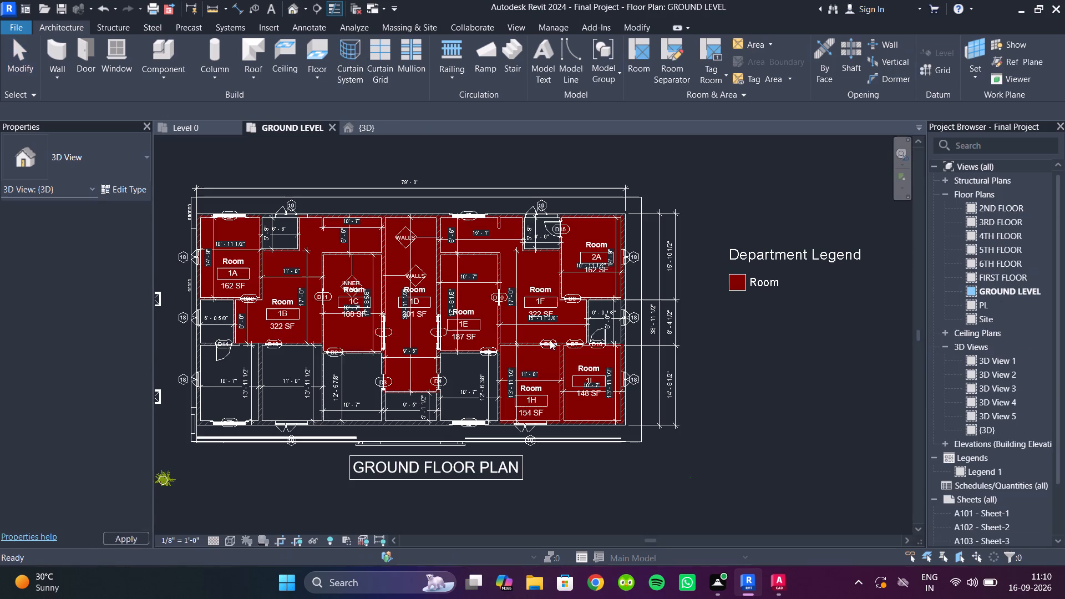
pyautogui.click(296, 10)
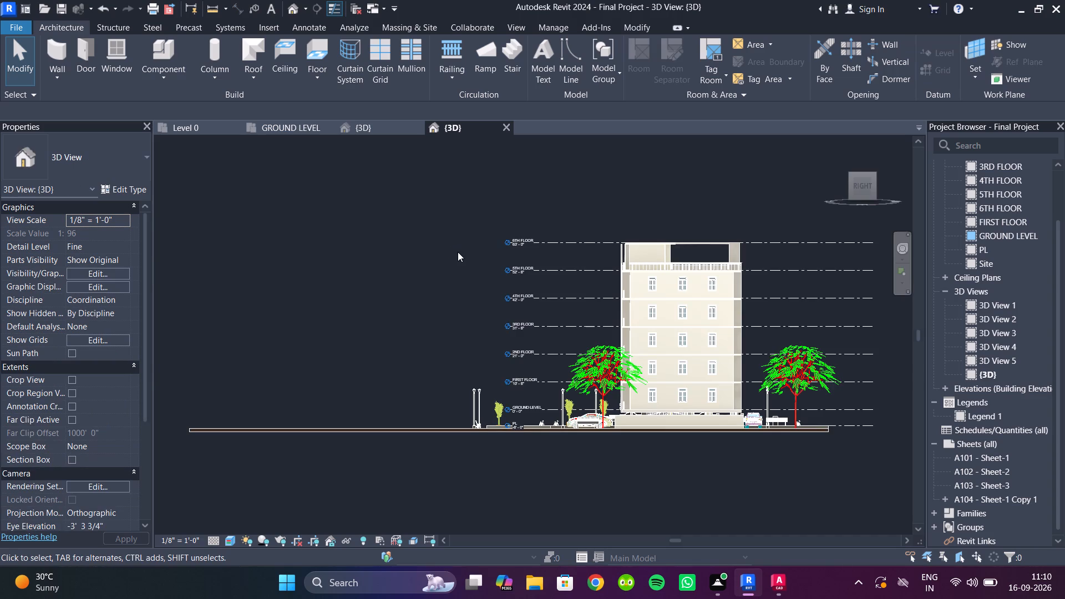
pyautogui.click(287, 11)
pyautogui.scroll(-6, 414, 286)
pyautogui.keyDown('shift'); pyautogui.moveTo(393, 322); pyautogui.dragTo(459, 364, button='middle'); pyautogui.keyUp('shift')
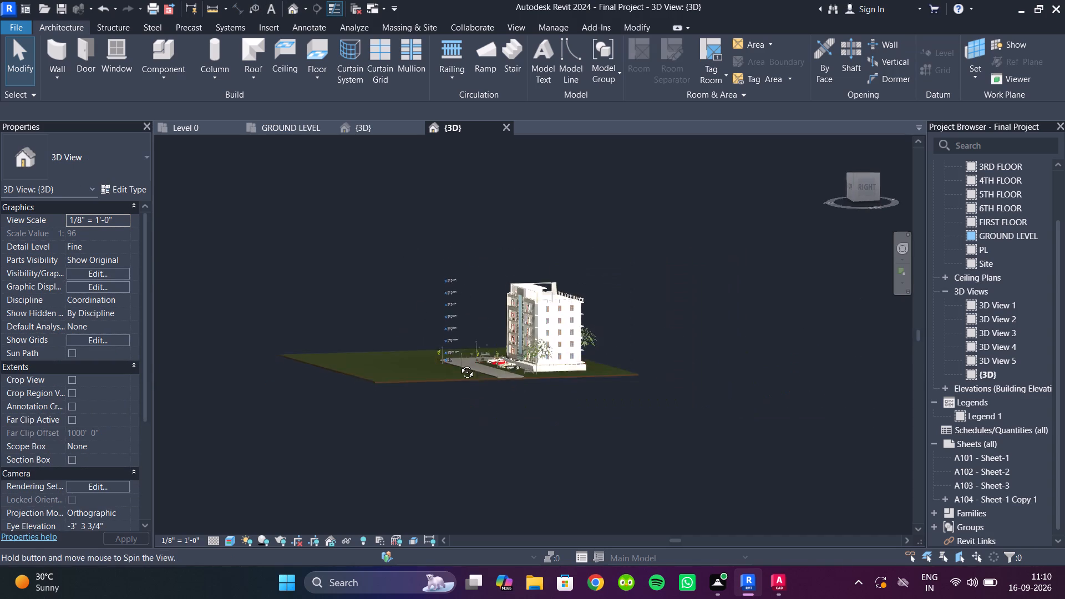
pyautogui.keyDown('shift'); pyautogui.moveTo(459, 364); pyautogui.dragTo(474, 377, button='middle'); pyautogui.keyUp('shift')
pyautogui.scroll(9, 693, 288)
pyautogui.keyDown('shift'); pyautogui.moveTo(275, 385); pyautogui.dragTo(339, 404, button='middle'); pyautogui.keyUp('shift')
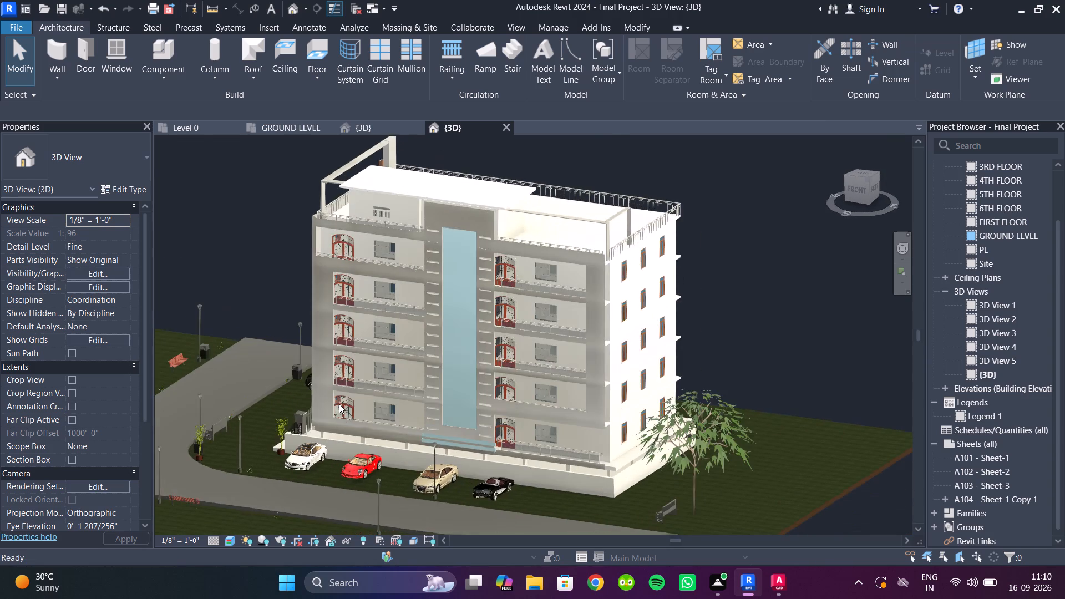
# Open the South elevation and examine the GROUND LEVEL line and the floor levels above and below it.
pyautogui.scroll(4, 1041, 240)
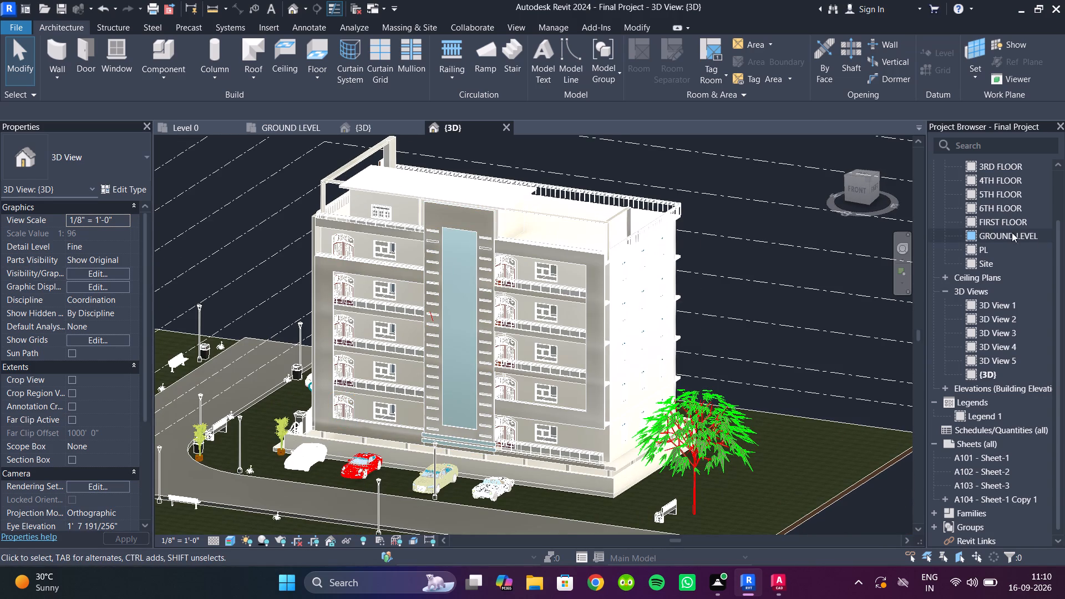
pyautogui.scroll(3, 1012, 232)
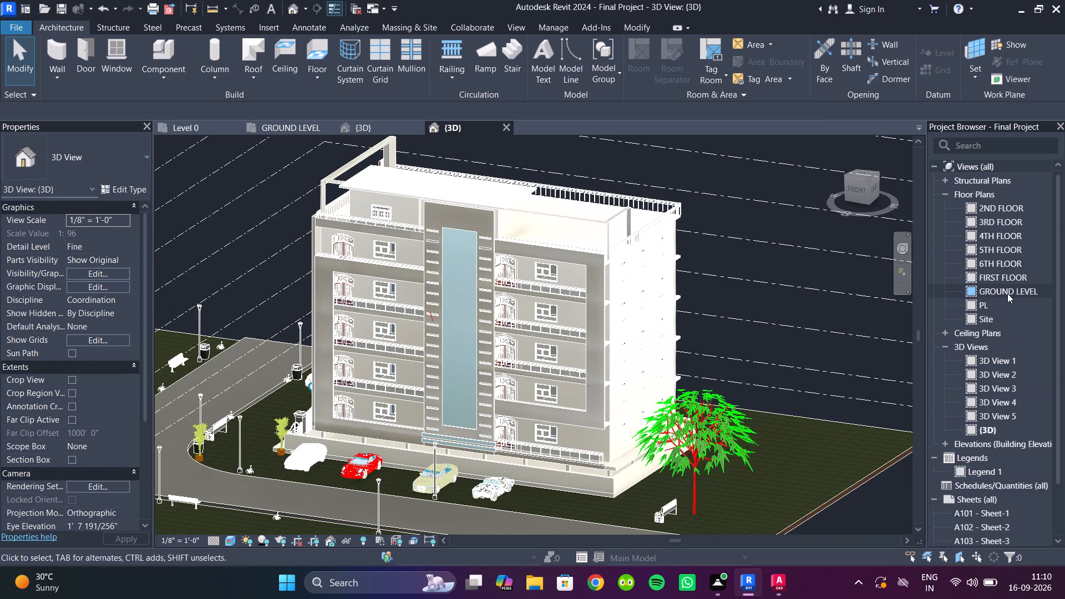
pyautogui.scroll(-5, 1006, 304)
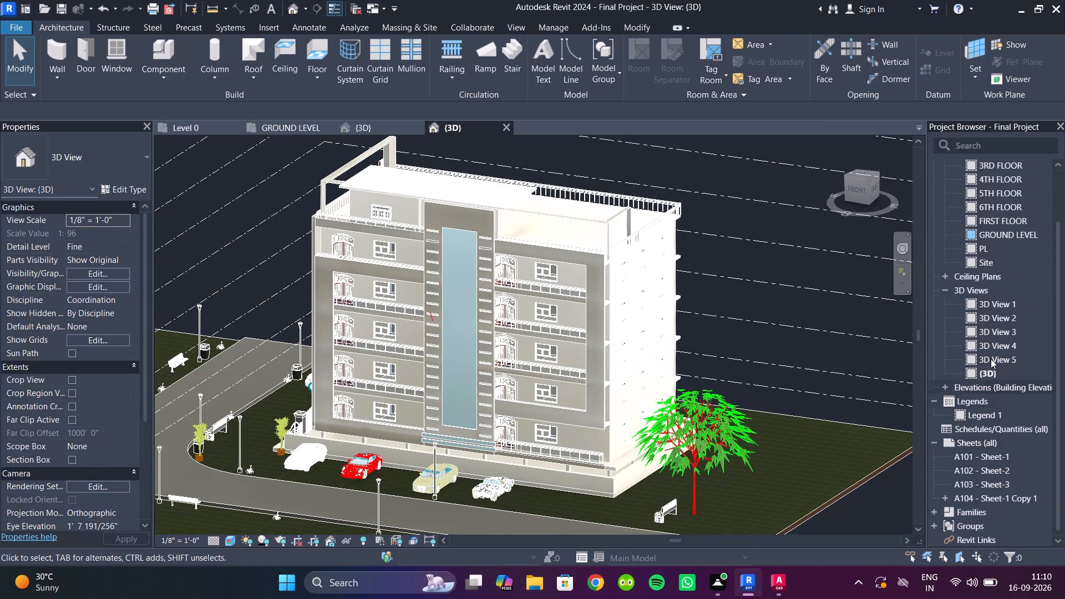
pyautogui.scroll(-4, 978, 427)
pyautogui.click(945, 384)
pyautogui.doubleClick(988, 425)
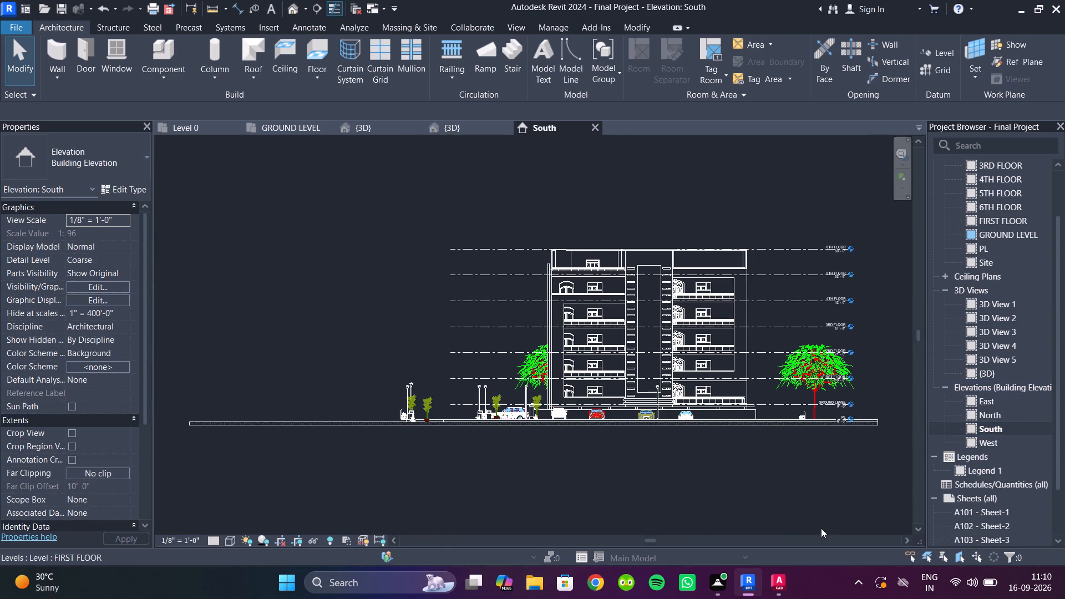
pyautogui.scroll(4, 736, 463)
pyautogui.scroll(5, 479, 302)
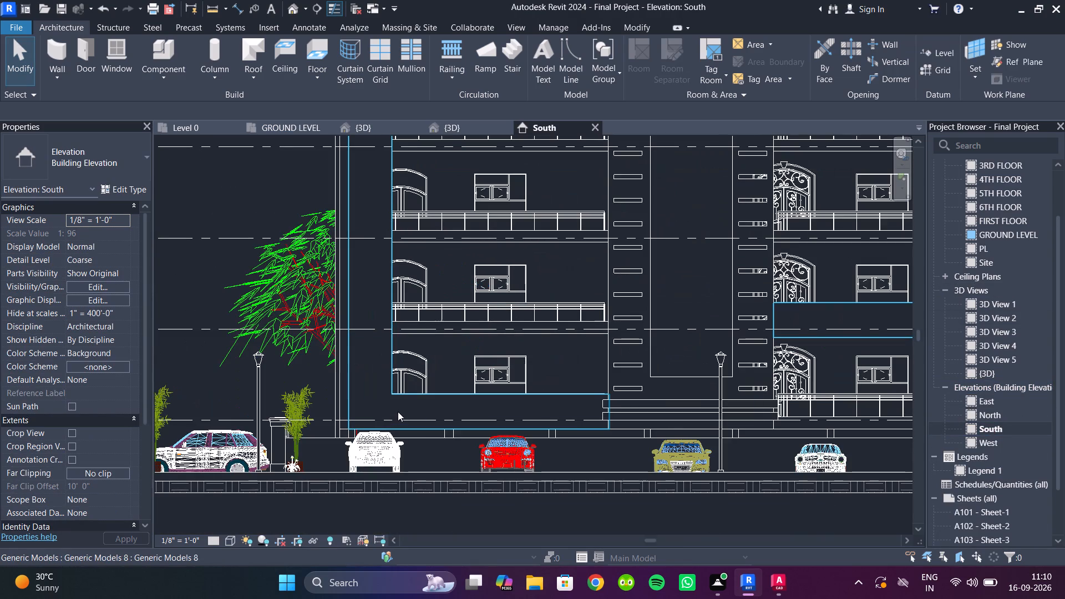
pyautogui.moveTo(491, 402); pyautogui.dragTo(704, 361, button='middle')
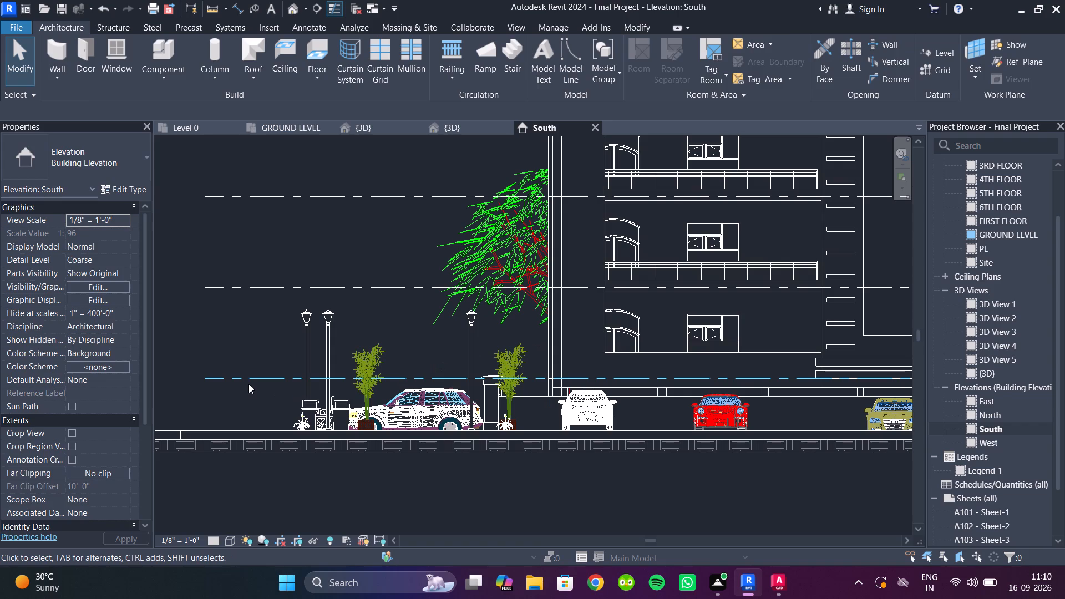
pyautogui.click(248, 384)
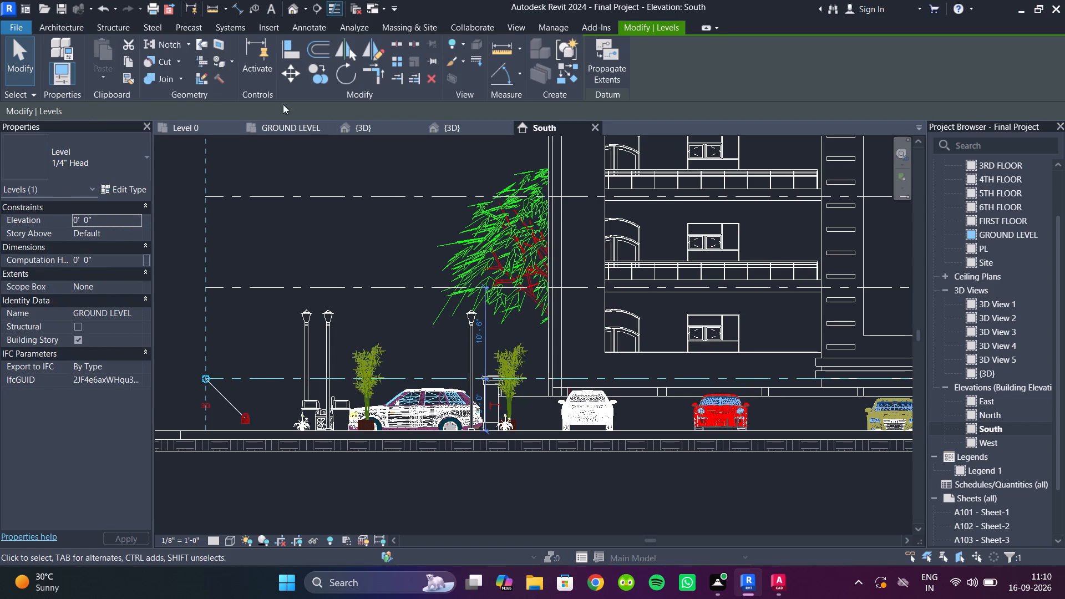
pyautogui.scroll(-7, 312, 276)
pyautogui.moveTo(841, 416); pyautogui.dragTo(326, 405, button='middle')
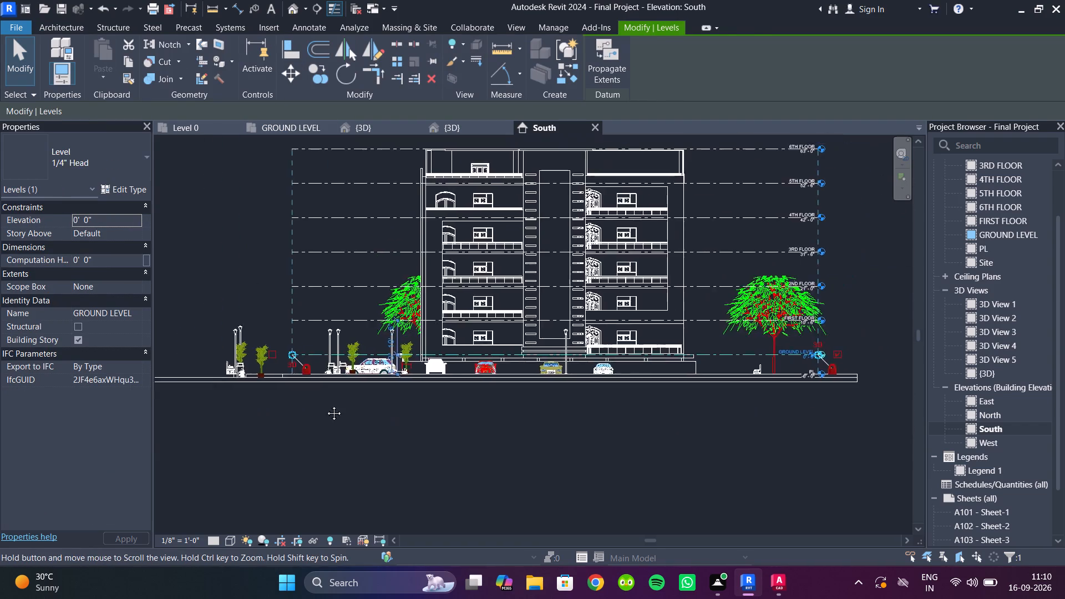
pyautogui.moveTo(326, 405); pyautogui.dragTo(298, 399, button='middle')
pyautogui.scroll(12, 296, 299)
pyautogui.moveTo(224, 409); pyautogui.dragTo(794, 490, button='middle')
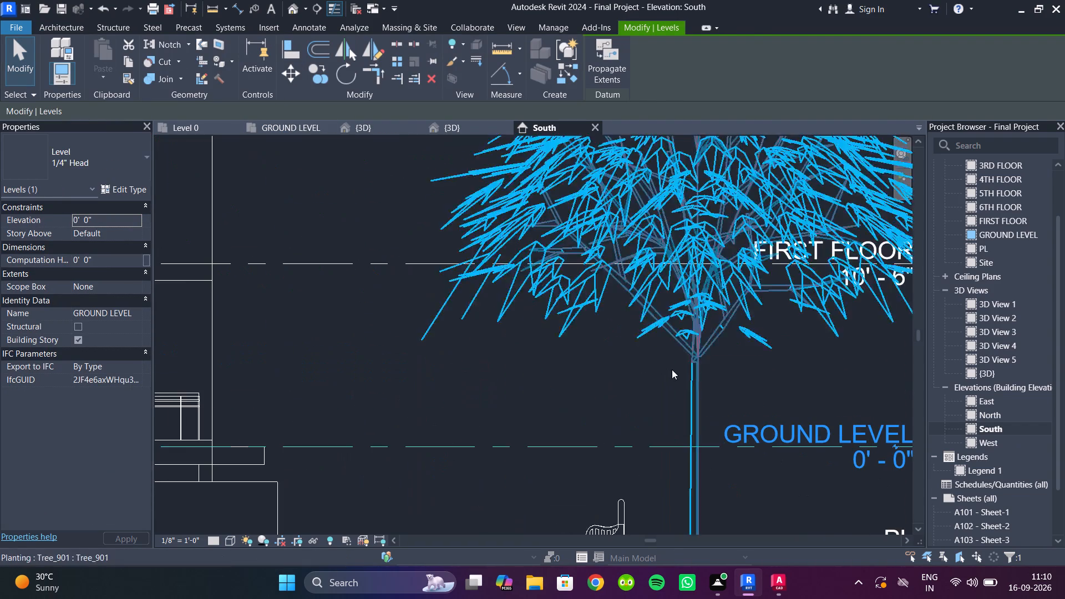
pyautogui.scroll(-2, 667, 374)
pyautogui.scroll(2, 987, 241)
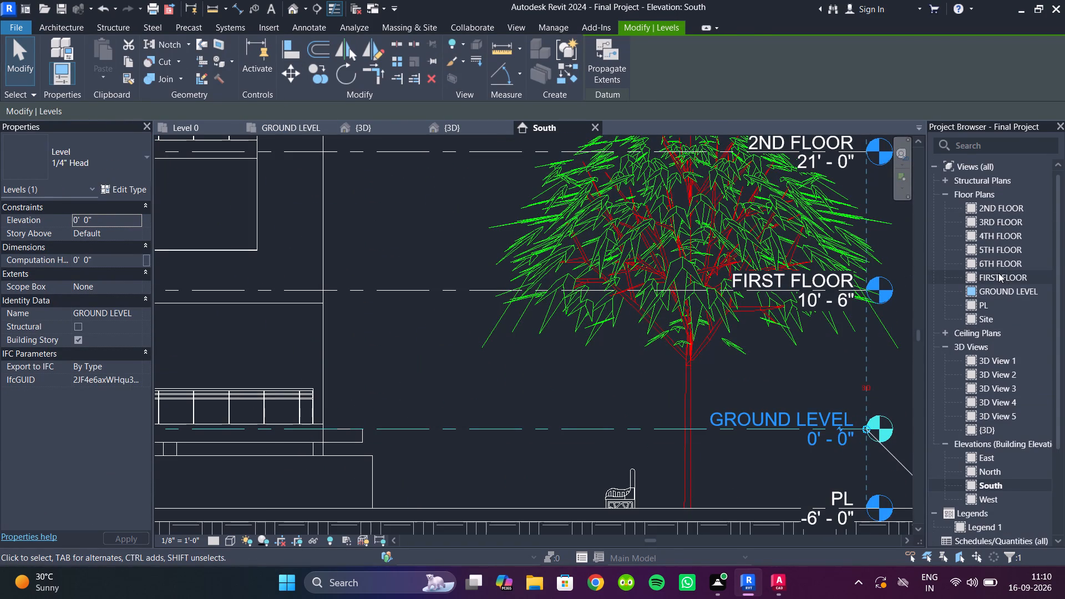
# On the FIRST FLOOR plan, place tagged rooms in the northeast room, the adjoining hall, the enclosed room beside it and the central corridor.
pyautogui.doubleClick(998, 273)
pyautogui.scroll(2, 492, 345)
pyautogui.middleClick(492, 345)
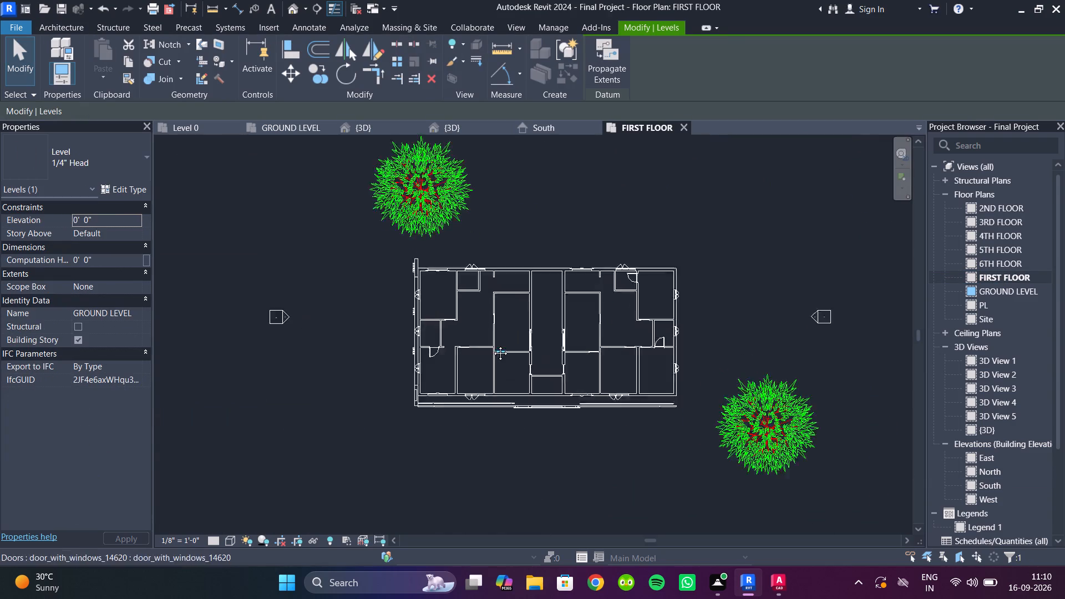
pyautogui.scroll(9, 492, 345)
pyautogui.moveTo(727, 319); pyautogui.dragTo(346, 362, button='middle')
pyautogui.scroll(-1, 311, 317)
pyautogui.scroll(-3, 347, 285)
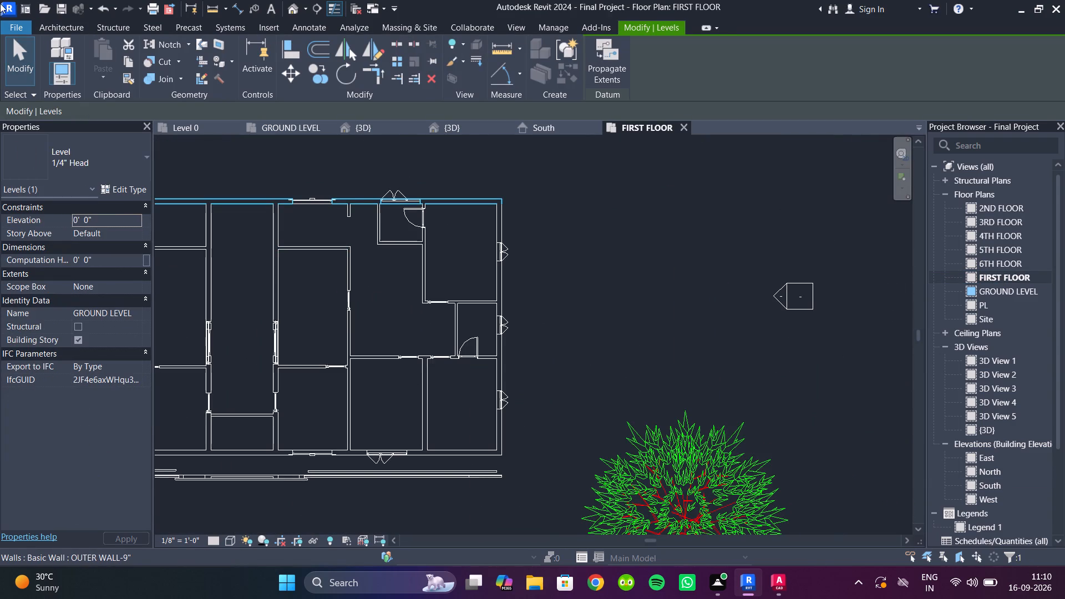
pyautogui.click(58, 27)
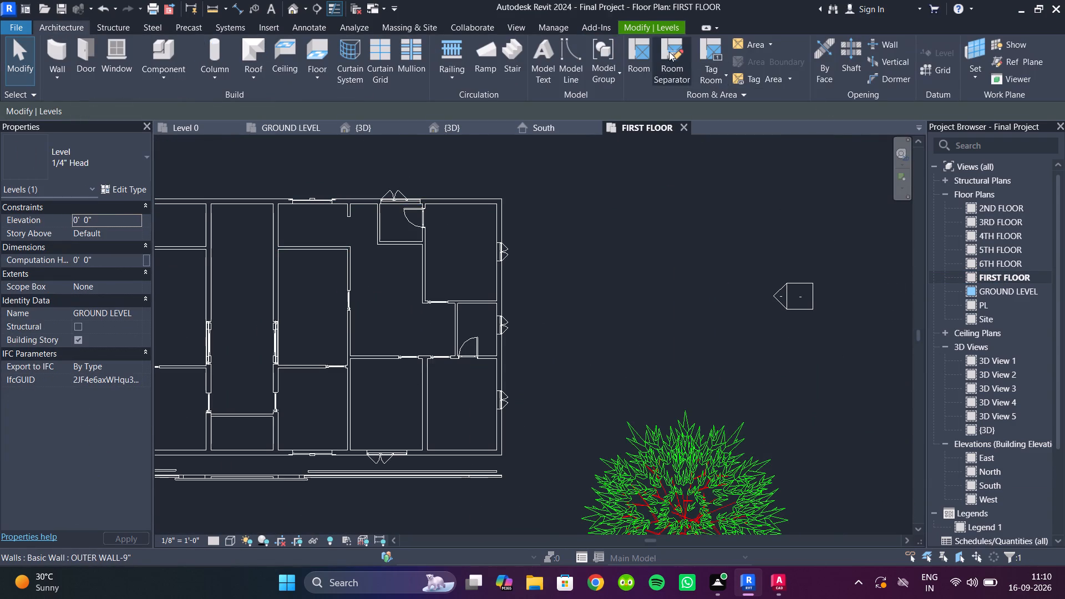
pyautogui.click(627, 58)
pyautogui.scroll(4, 455, 237)
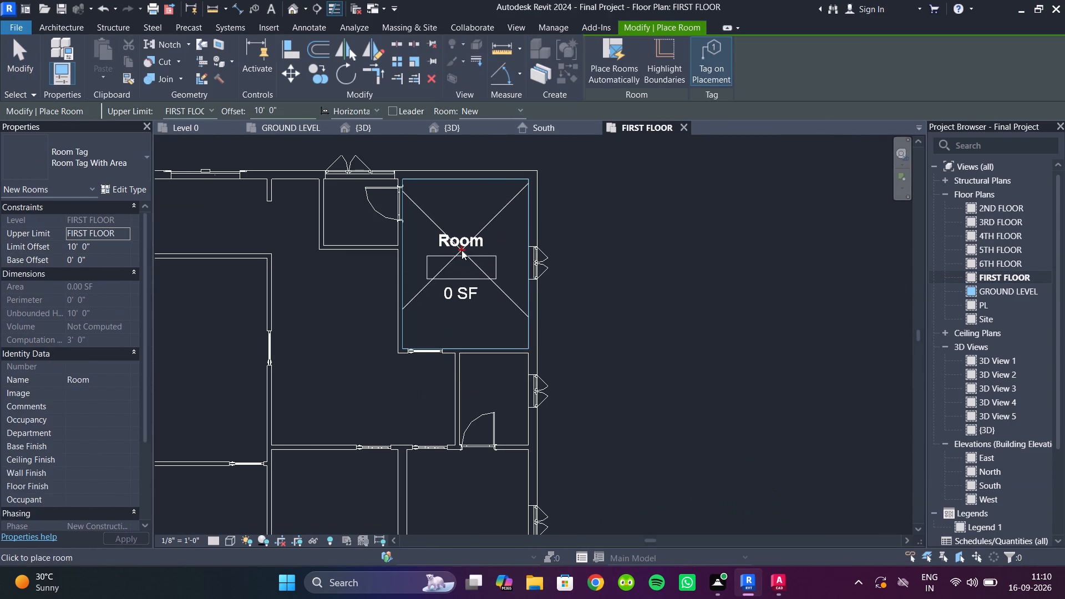
pyautogui.click(461, 250)
pyautogui.moveTo(418, 342); pyautogui.dragTo(754, 295, button='middle')
pyautogui.click(689, 307)
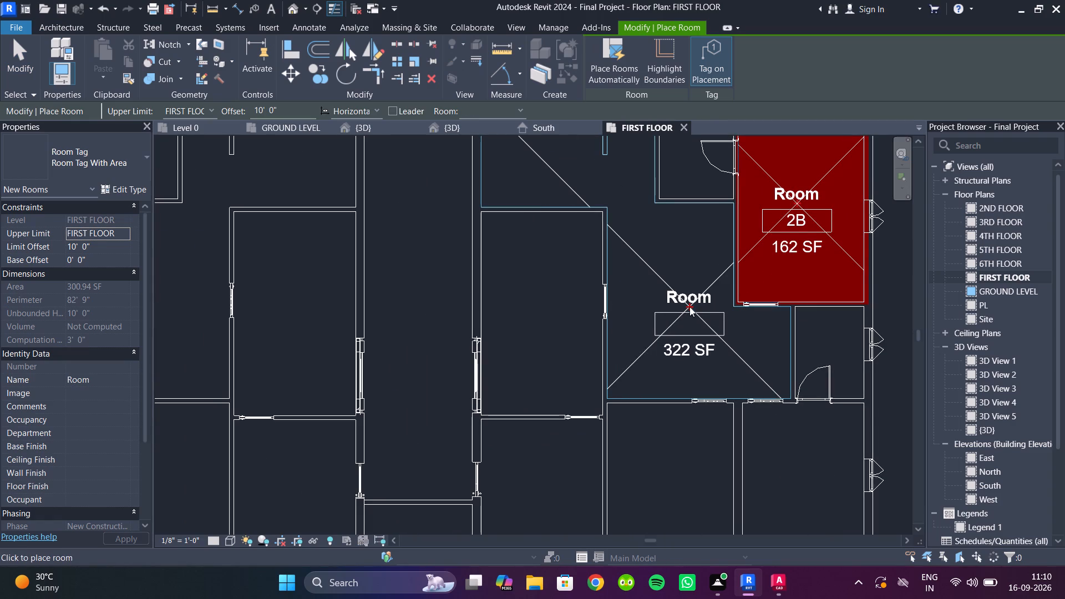
pyautogui.click(534, 322)
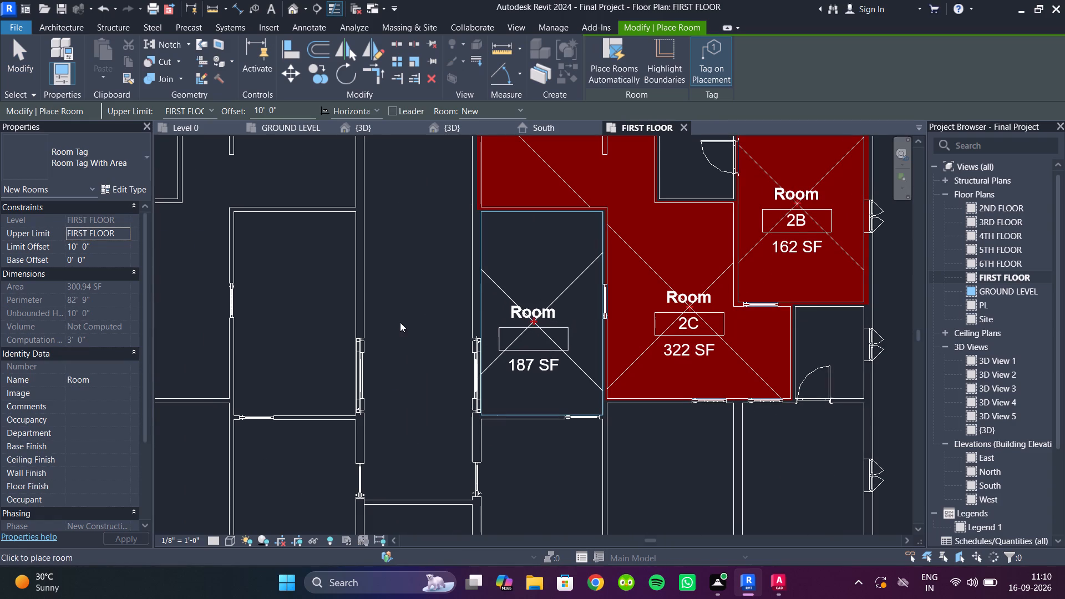
pyautogui.click(435, 297)
# Place tagged rooms in the west apartment's large hall, the room beside the corridor, the northwest room and two adjacent south rooms.
pyautogui.moveTo(369, 295); pyautogui.dragTo(686, 408, button='middle')
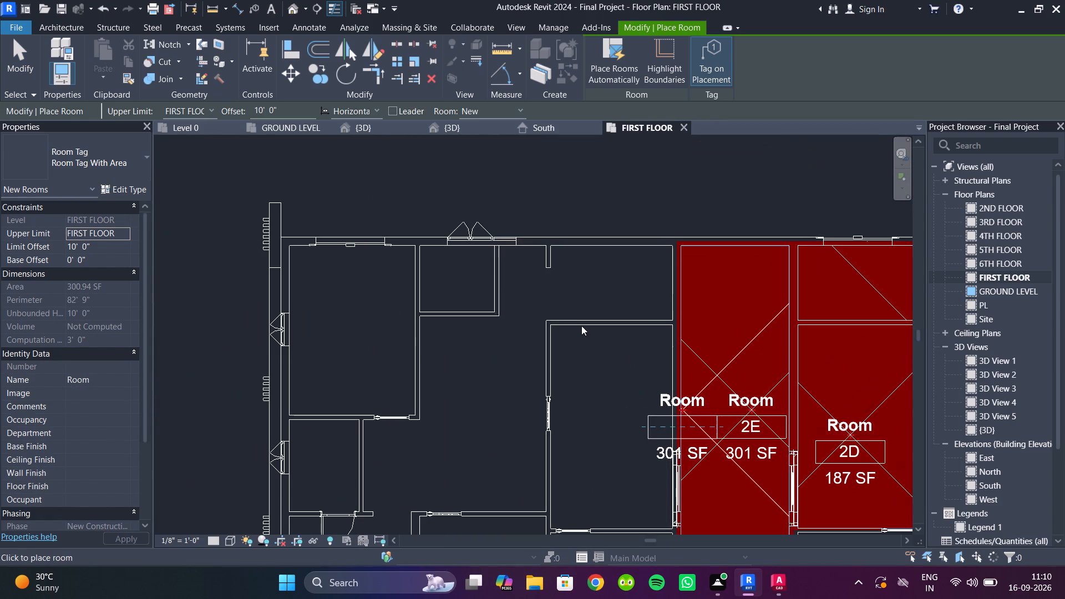
pyautogui.click(495, 379)
pyautogui.moveTo(629, 432); pyautogui.dragTo(627, 419, button='middle')
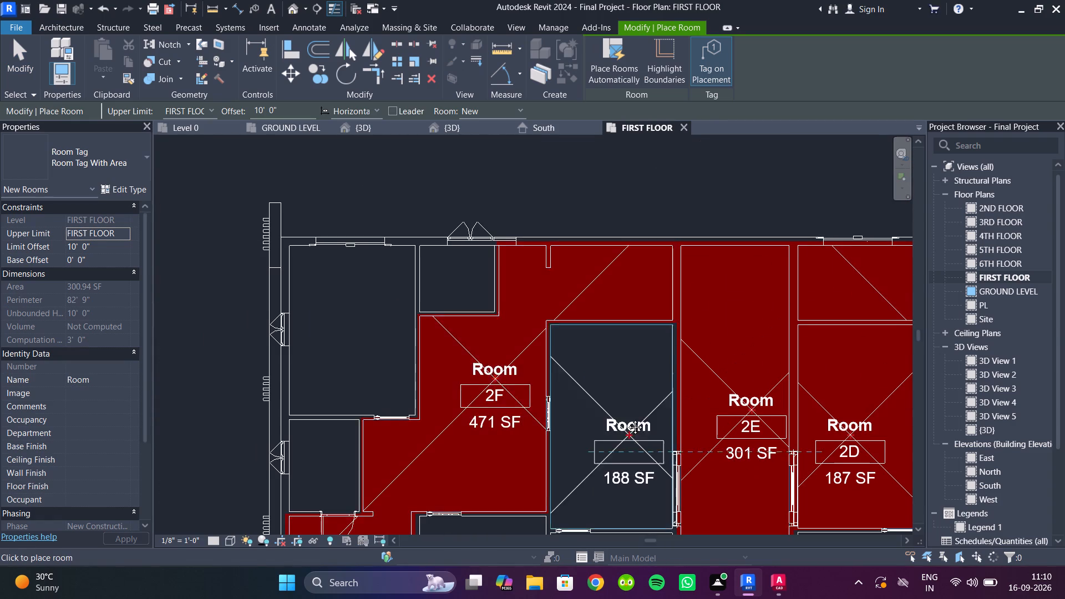
pyautogui.moveTo(627, 419); pyautogui.dragTo(609, 282, button='middle')
pyautogui.scroll(1, 615, 362)
pyautogui.click(603, 282)
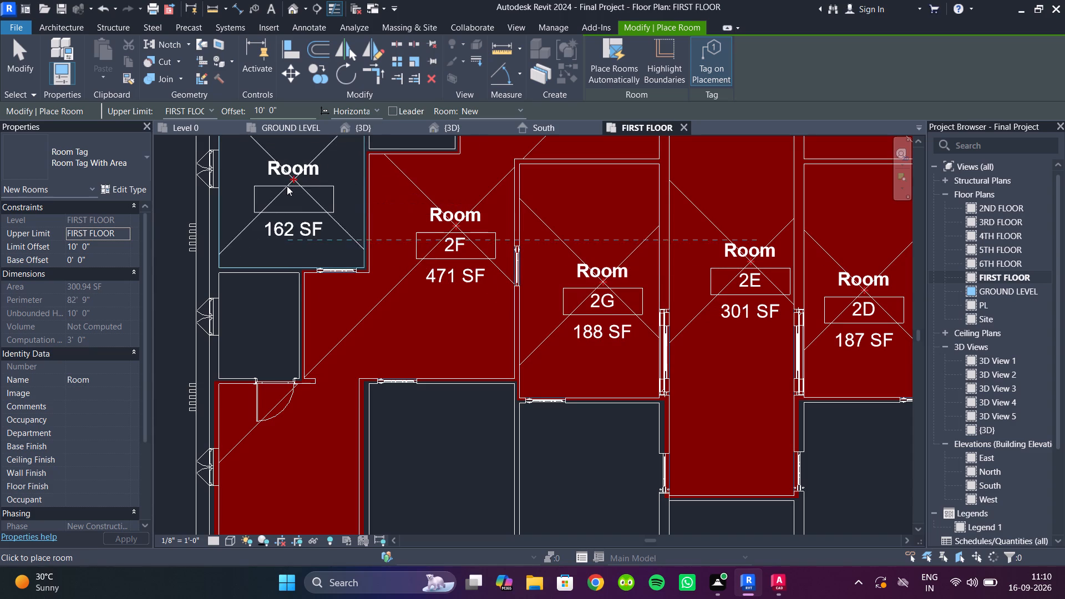
pyautogui.click(287, 186)
pyautogui.moveTo(439, 351); pyautogui.dragTo(311, 93, button='middle')
pyautogui.click(329, 204)
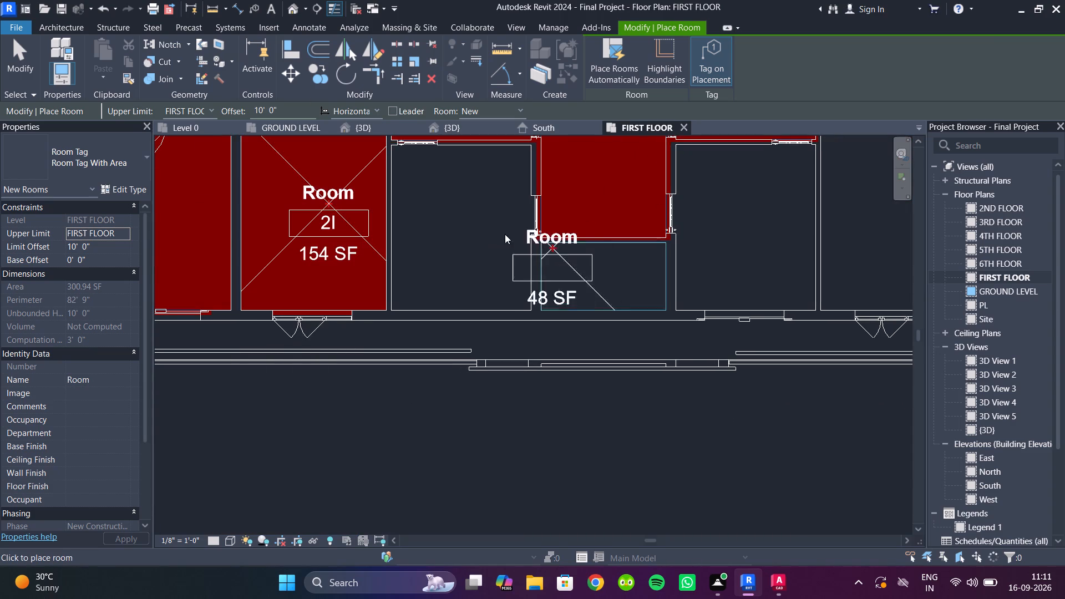
pyautogui.click(478, 231)
pyautogui.moveTo(490, 238); pyautogui.dragTo(468, 319, button='middle')
pyautogui.press('Escape')
pyautogui.press('Escape')
pyautogui.press('Escape')
pyautogui.press('Escape')
# Place a Color Fill Legend outside the FIRST FLOOR plan, east of the northeast room.
pyautogui.scroll(-2, 489, 302)
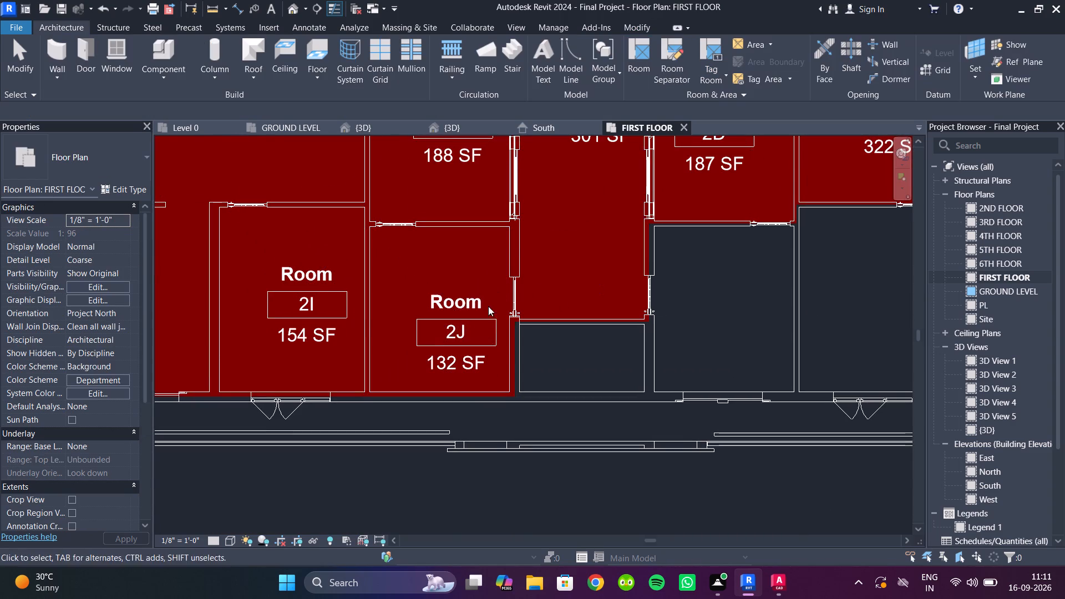
pyautogui.scroll(-1, 488, 306)
pyautogui.moveTo(628, 271); pyautogui.dragTo(537, 351, button='middle')
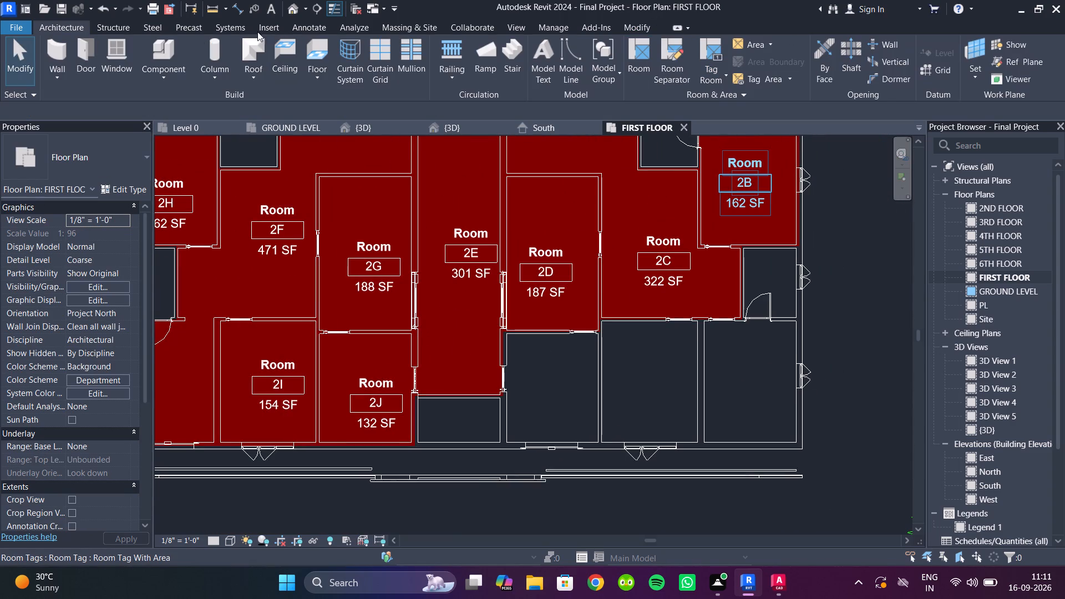
pyautogui.click(303, 30)
pyautogui.click(906, 77)
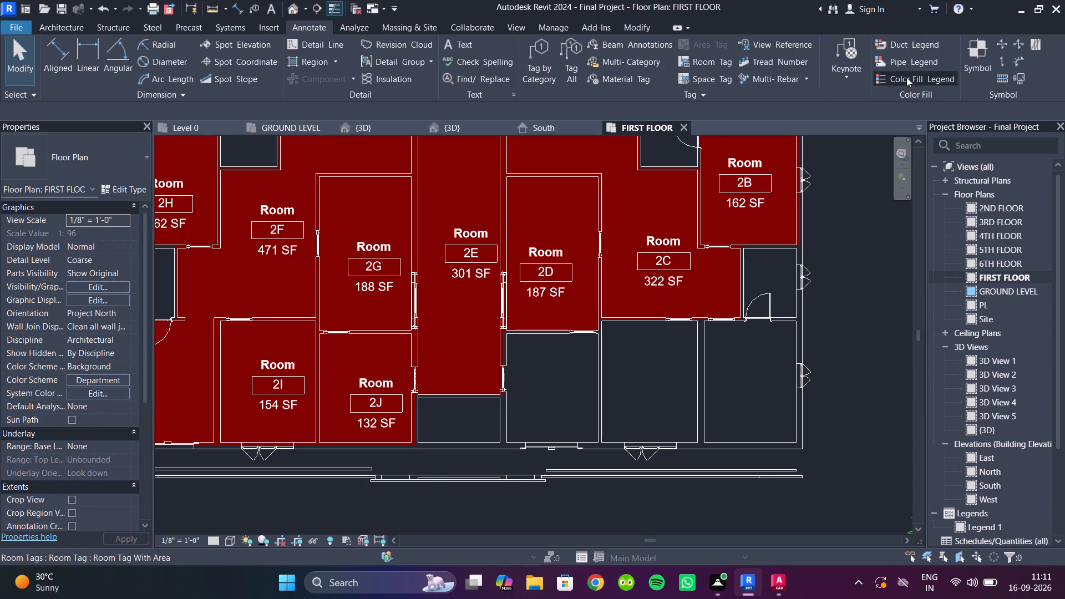
pyautogui.moveTo(839, 290); pyautogui.dragTo(277, 343, button='middle')
pyautogui.click(295, 190)
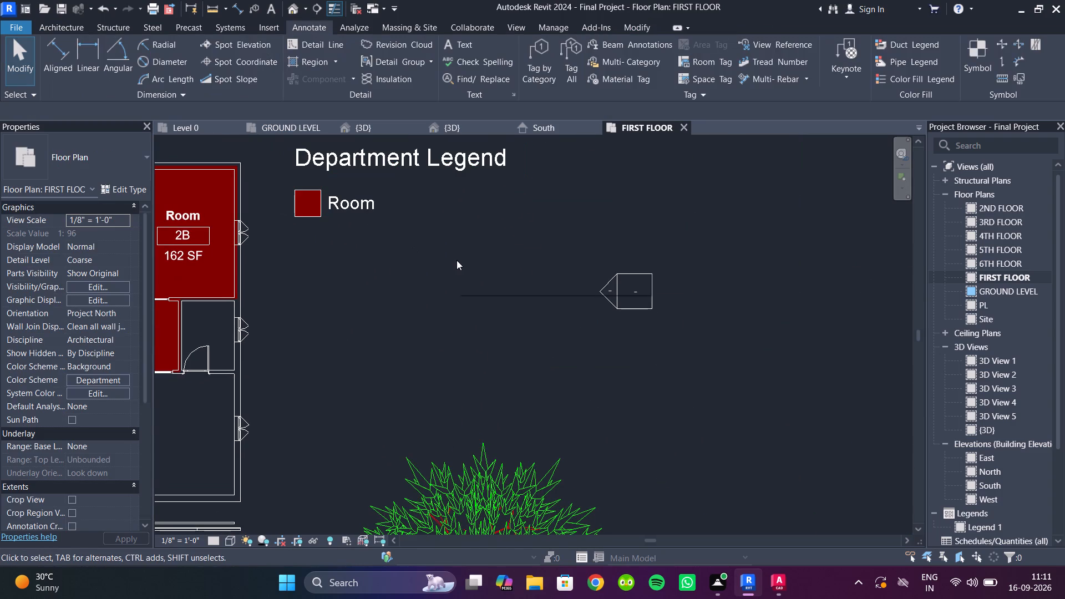
pyautogui.press('Escape')
pyautogui.press('Escape')
# Edit the legend's color scheme for Rooms: delete the Department scheme and apply the Name scheme.
pyautogui.click(377, 192)
pyautogui.click(611, 39)
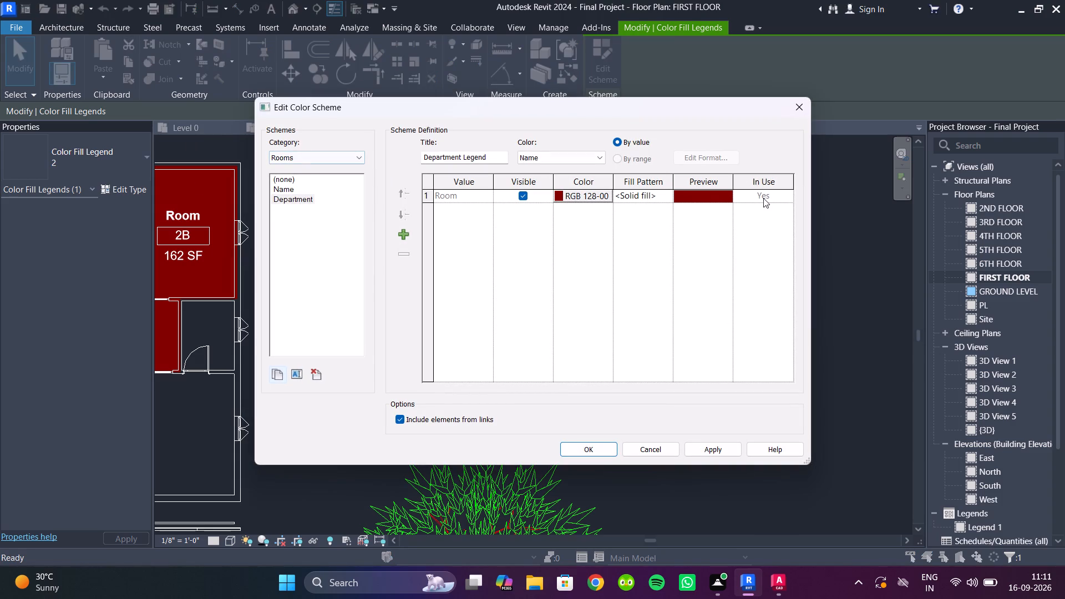
pyautogui.click(528, 164)
pyautogui.click(529, 163)
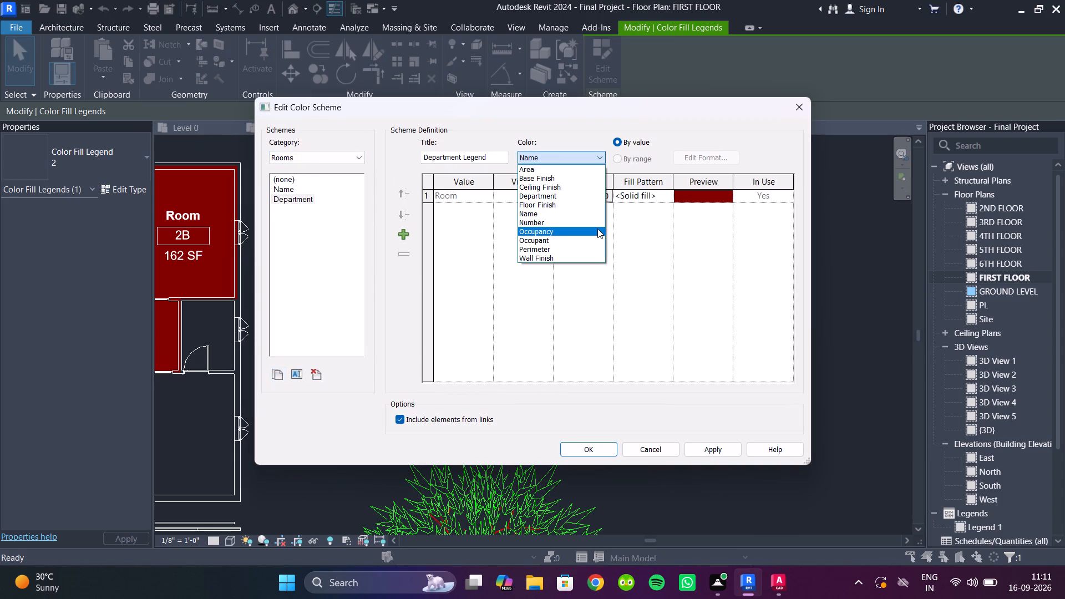
pyautogui.doubleClick(320, 155)
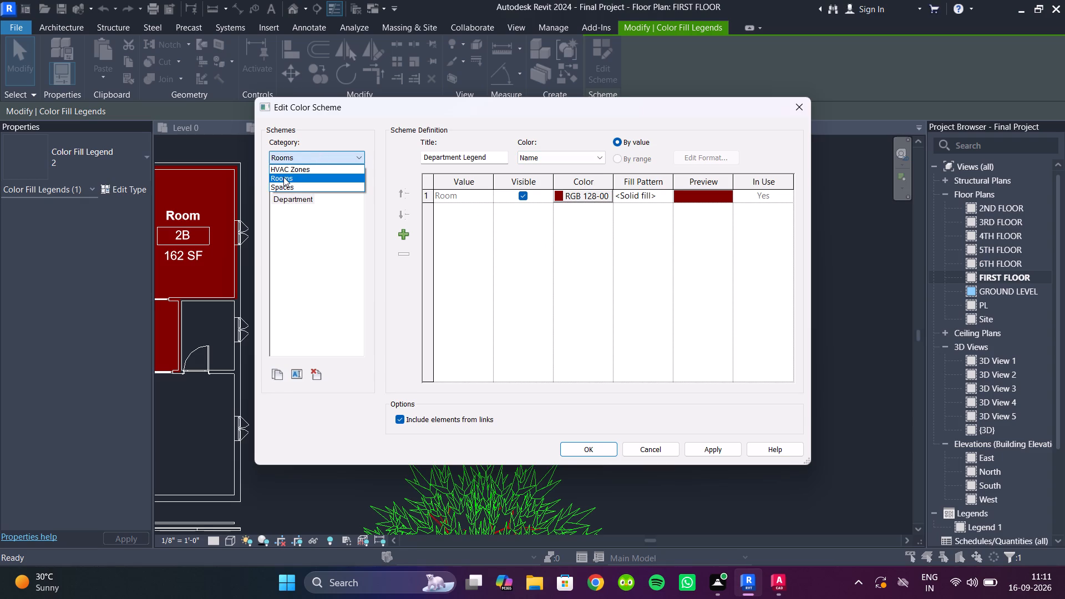
pyautogui.click(283, 177)
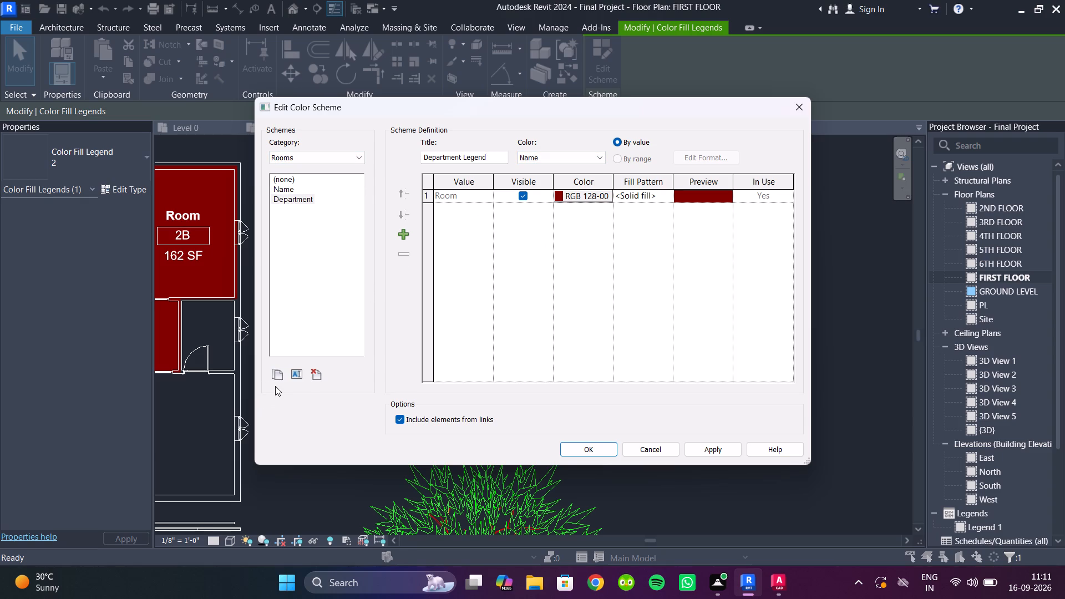
pyautogui.click(314, 375)
pyautogui.click(572, 298)
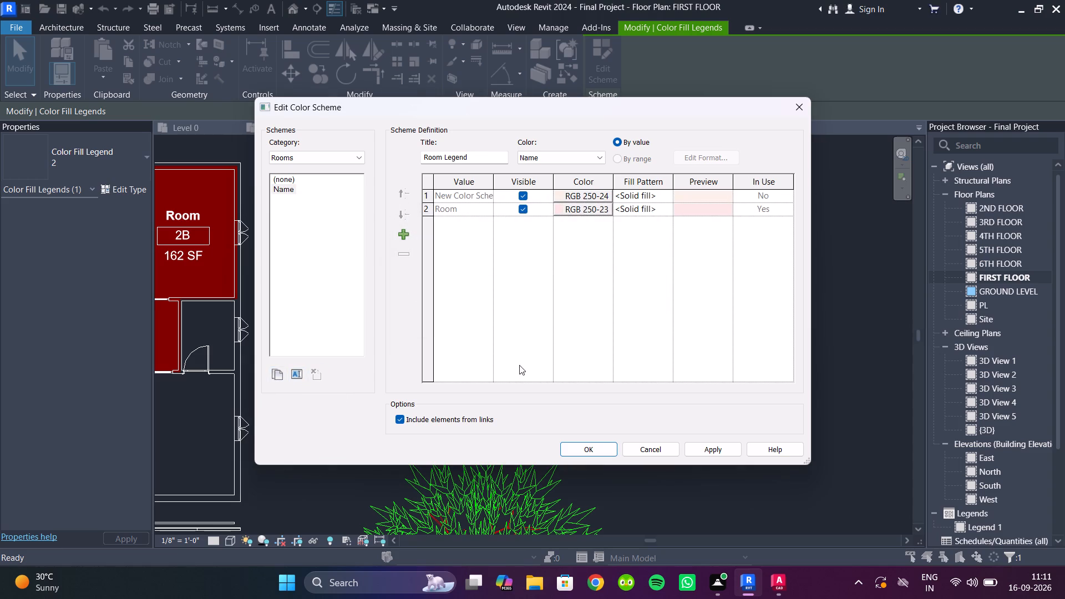
pyautogui.click(719, 451)
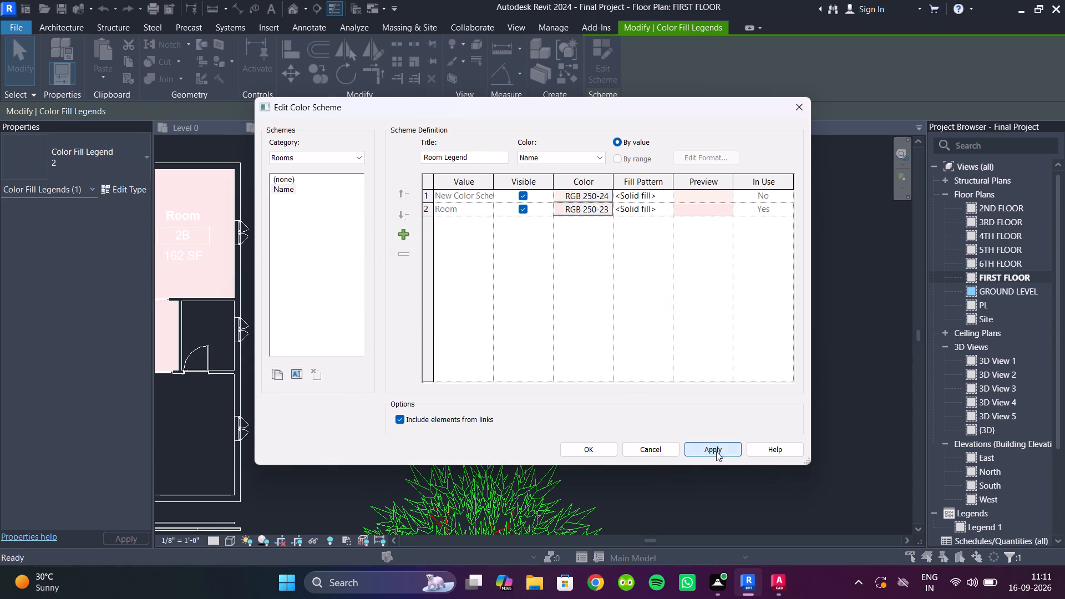
pyautogui.click(585, 455)
pyautogui.scroll(-3, 496, 319)
pyautogui.moveTo(435, 297); pyautogui.dragTo(616, 333, button='middle')
pyautogui.scroll(-1, 599, 333)
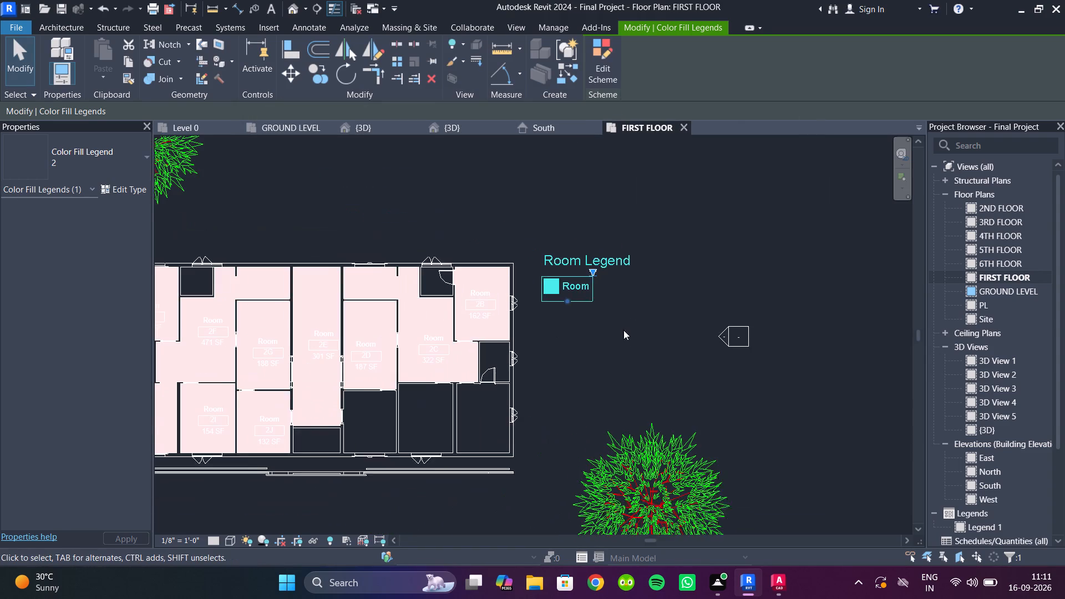
pyautogui.click(622, 339)
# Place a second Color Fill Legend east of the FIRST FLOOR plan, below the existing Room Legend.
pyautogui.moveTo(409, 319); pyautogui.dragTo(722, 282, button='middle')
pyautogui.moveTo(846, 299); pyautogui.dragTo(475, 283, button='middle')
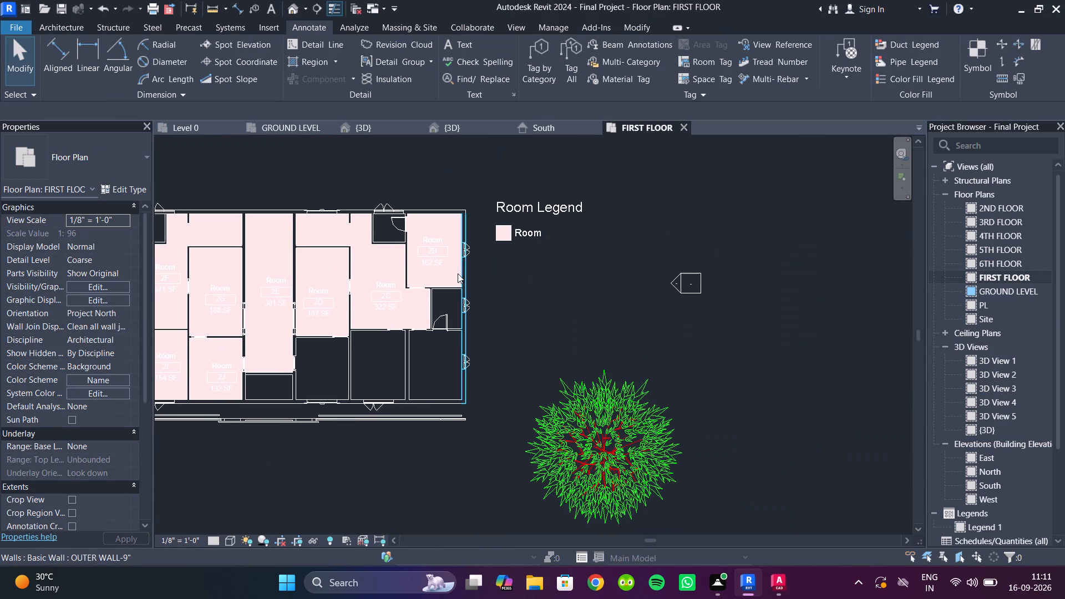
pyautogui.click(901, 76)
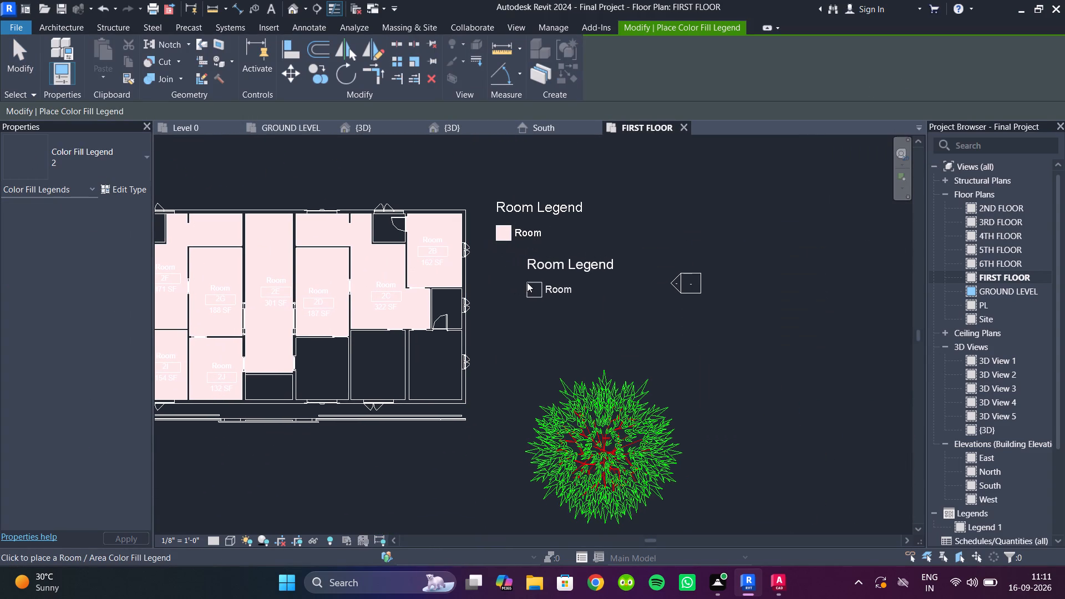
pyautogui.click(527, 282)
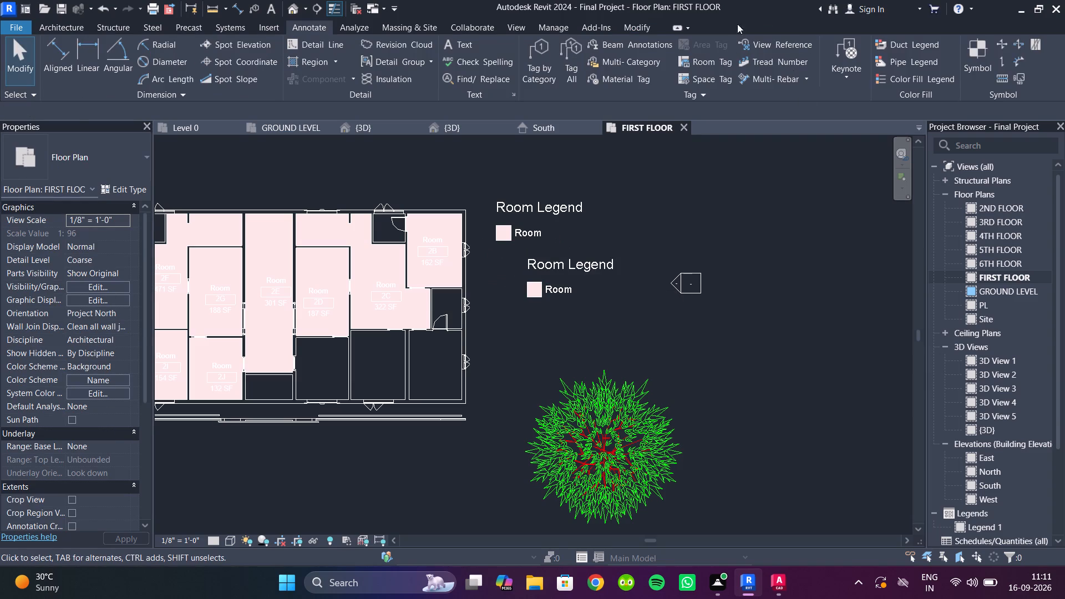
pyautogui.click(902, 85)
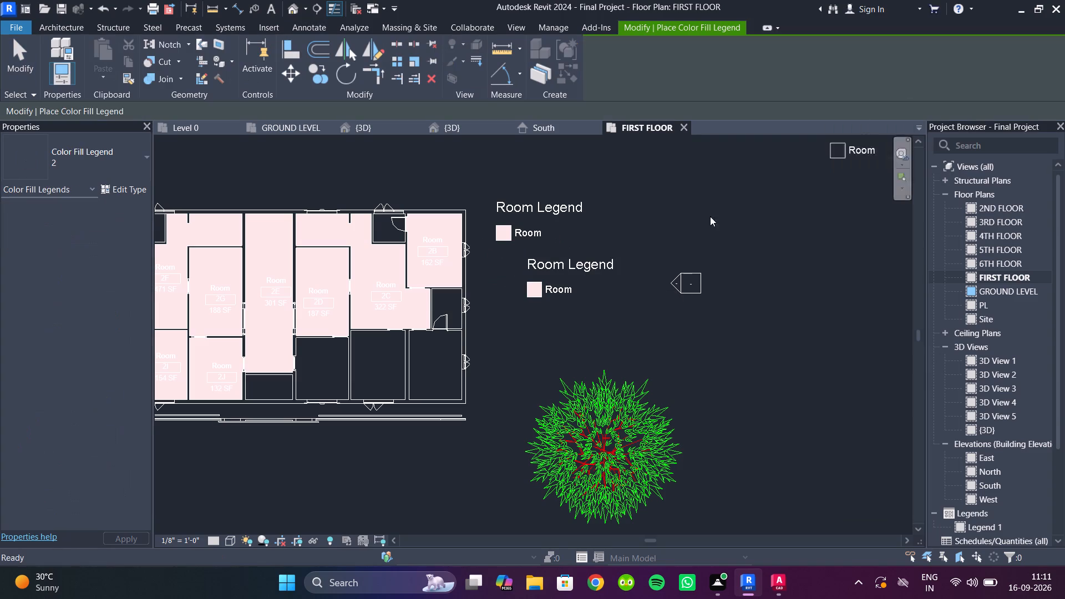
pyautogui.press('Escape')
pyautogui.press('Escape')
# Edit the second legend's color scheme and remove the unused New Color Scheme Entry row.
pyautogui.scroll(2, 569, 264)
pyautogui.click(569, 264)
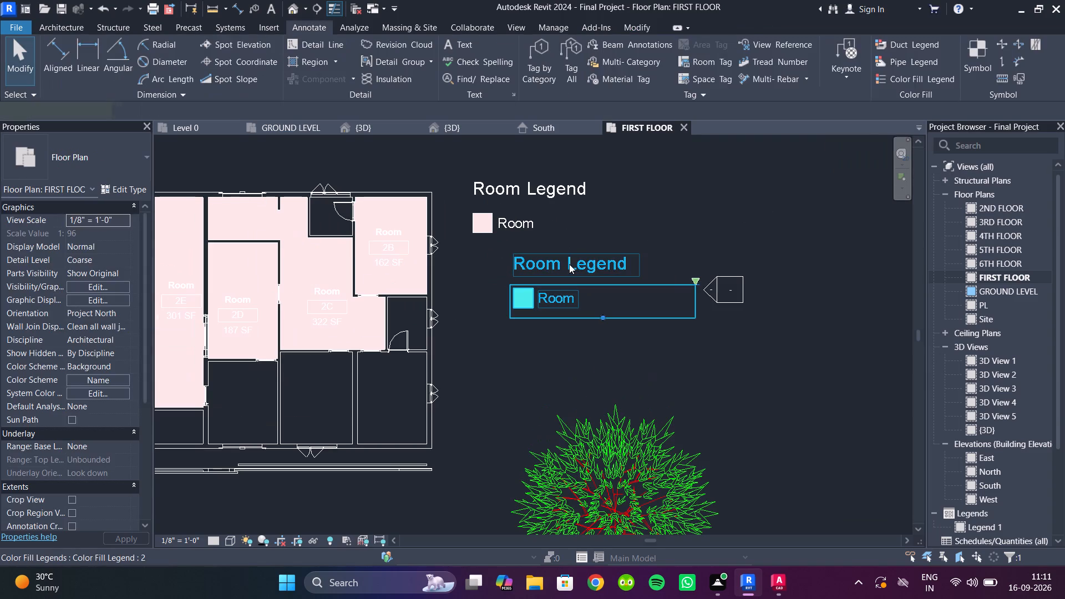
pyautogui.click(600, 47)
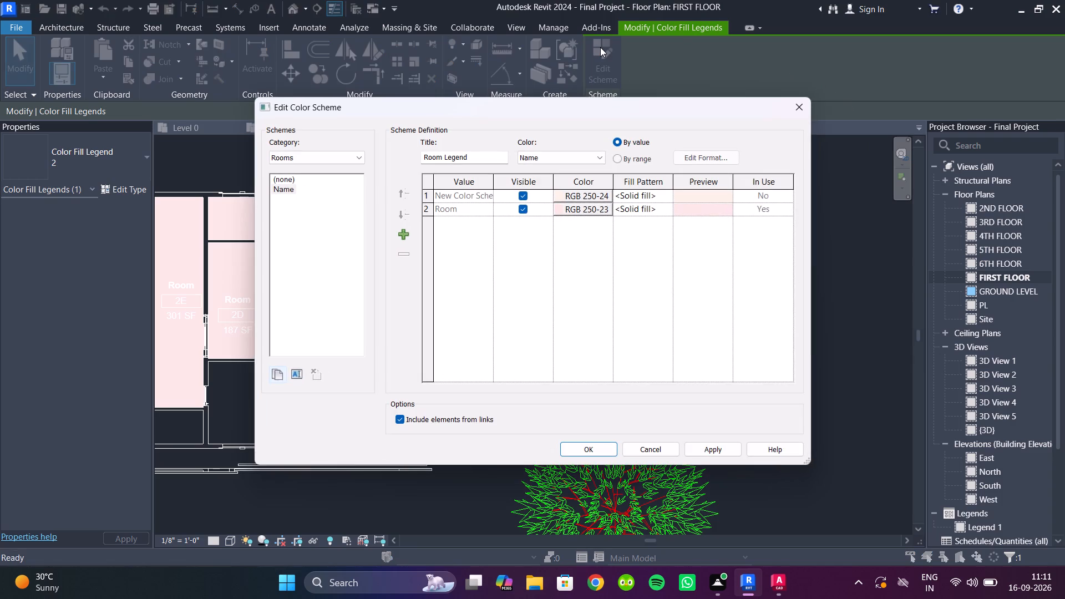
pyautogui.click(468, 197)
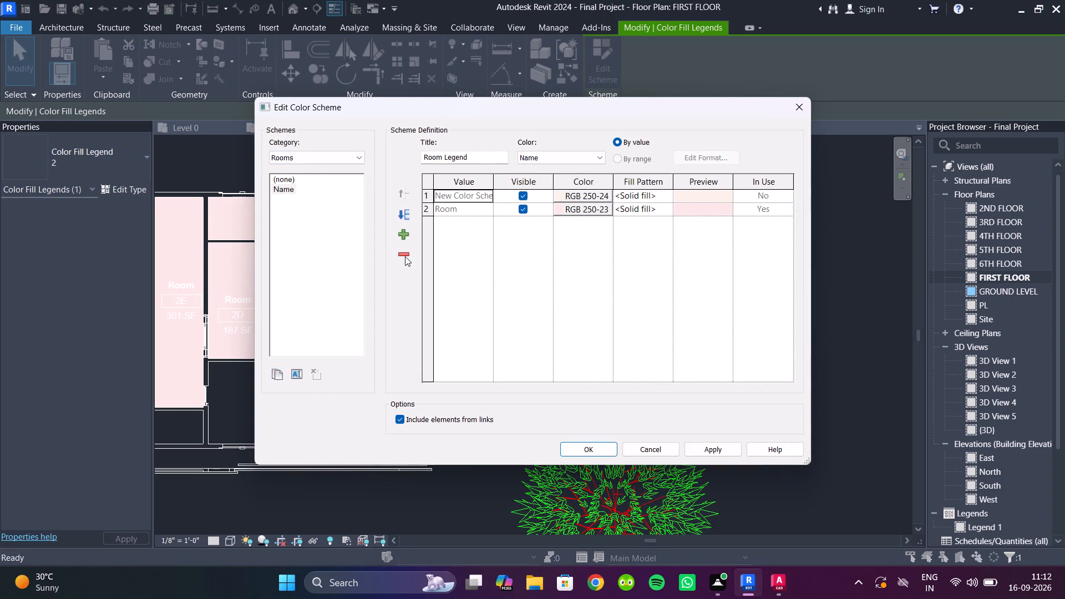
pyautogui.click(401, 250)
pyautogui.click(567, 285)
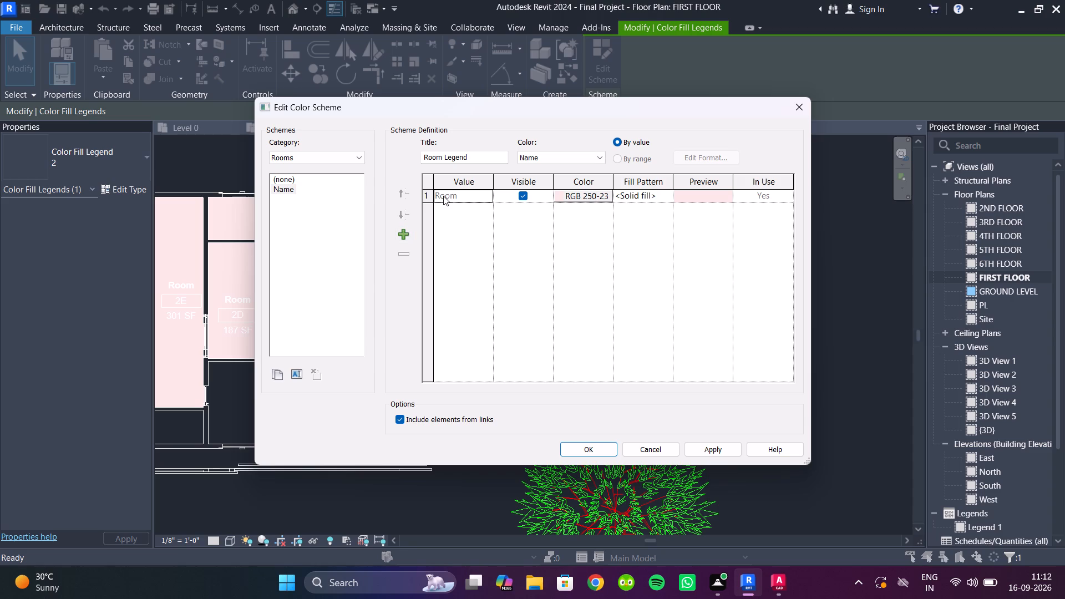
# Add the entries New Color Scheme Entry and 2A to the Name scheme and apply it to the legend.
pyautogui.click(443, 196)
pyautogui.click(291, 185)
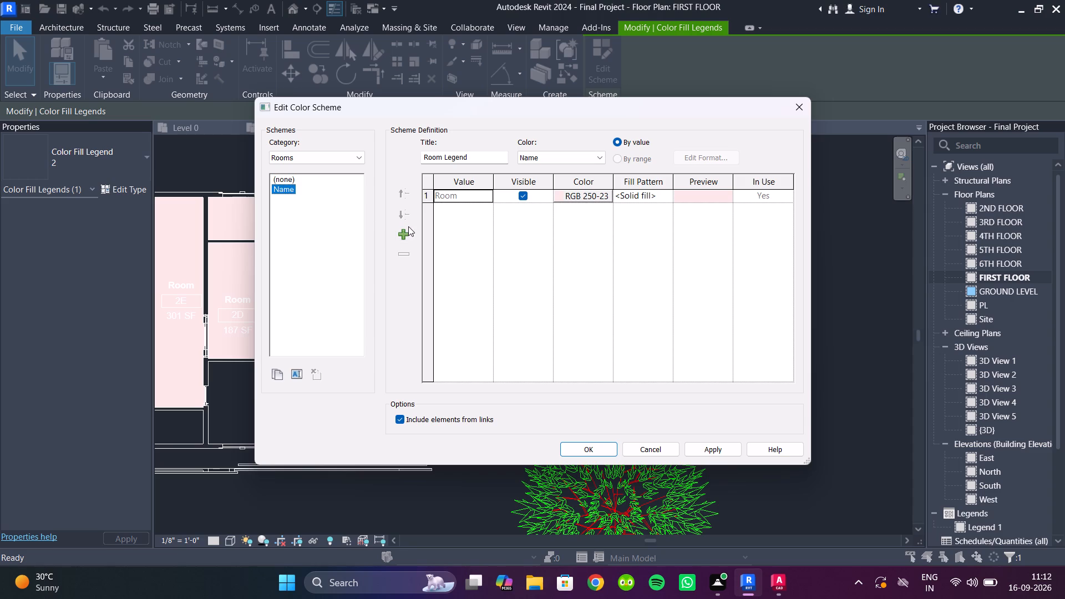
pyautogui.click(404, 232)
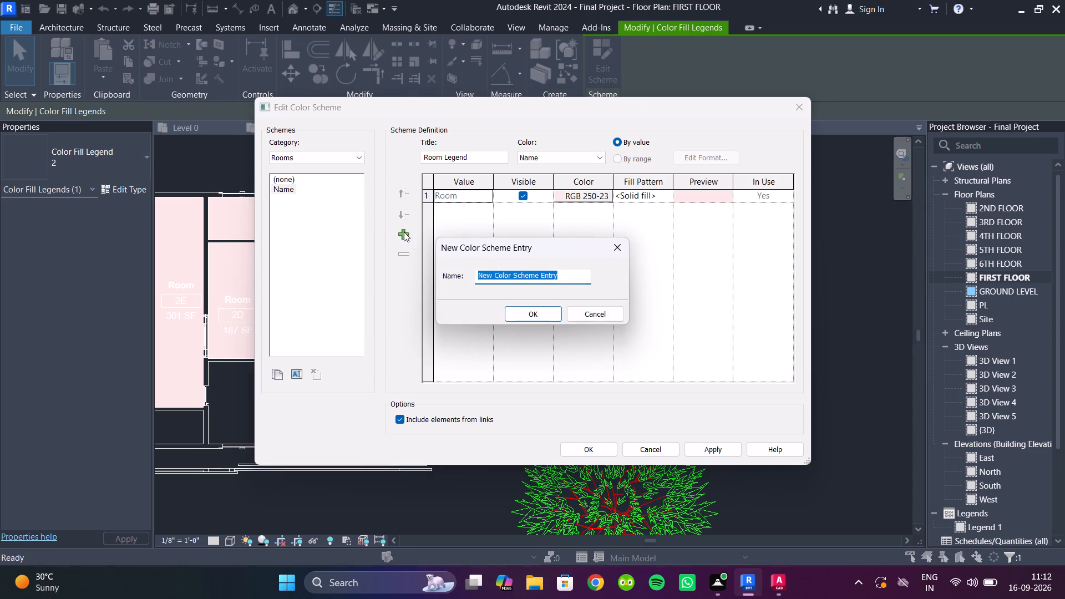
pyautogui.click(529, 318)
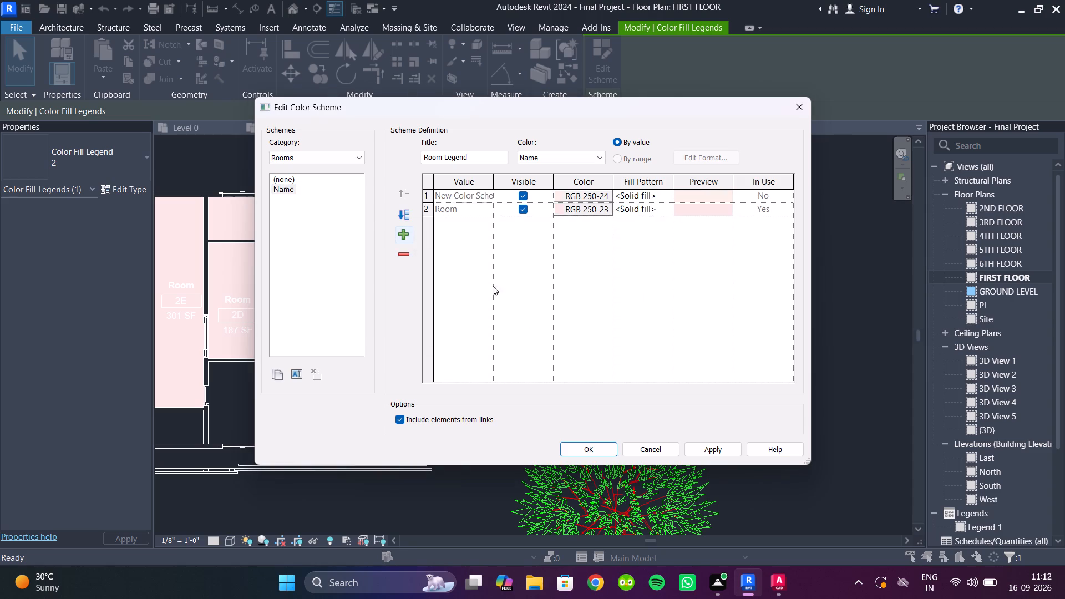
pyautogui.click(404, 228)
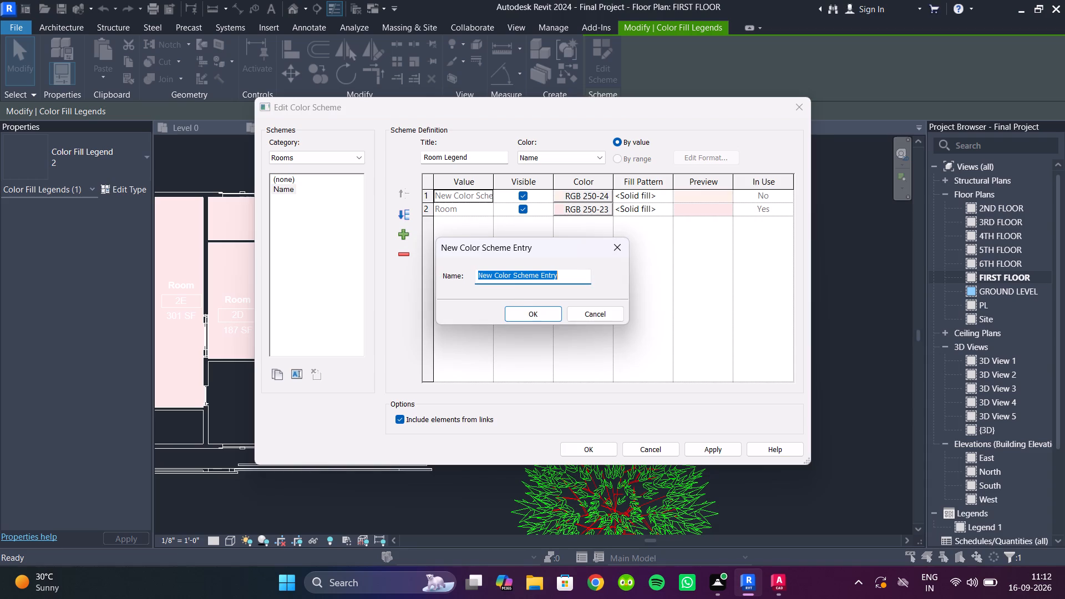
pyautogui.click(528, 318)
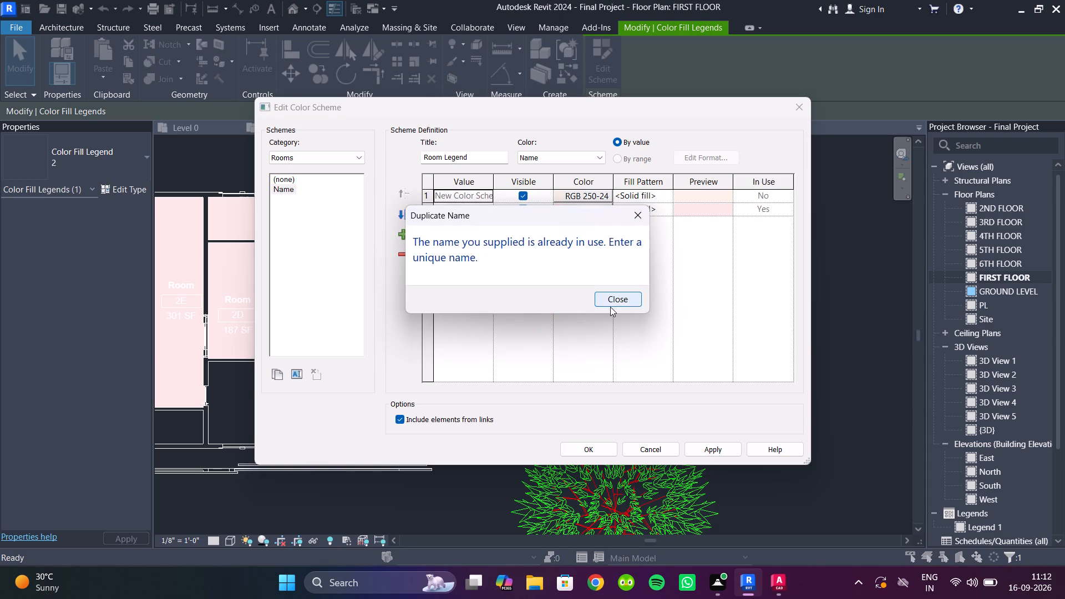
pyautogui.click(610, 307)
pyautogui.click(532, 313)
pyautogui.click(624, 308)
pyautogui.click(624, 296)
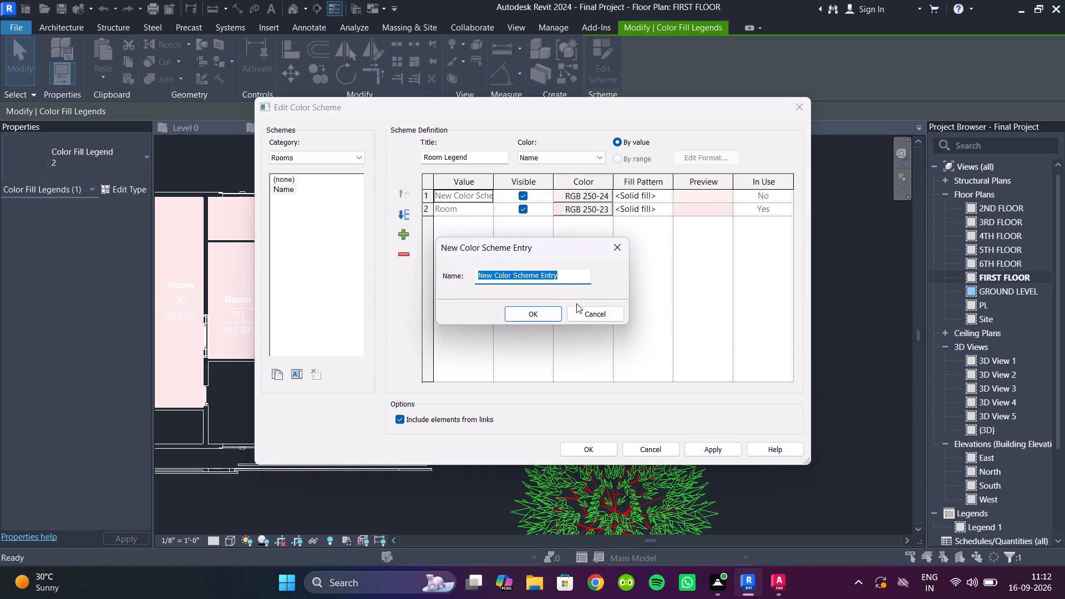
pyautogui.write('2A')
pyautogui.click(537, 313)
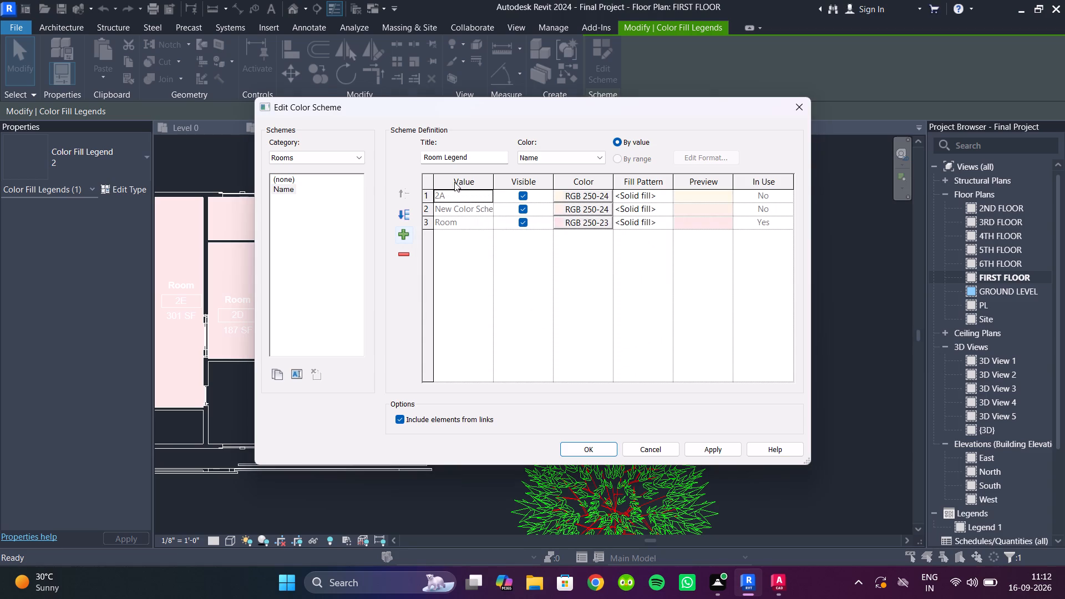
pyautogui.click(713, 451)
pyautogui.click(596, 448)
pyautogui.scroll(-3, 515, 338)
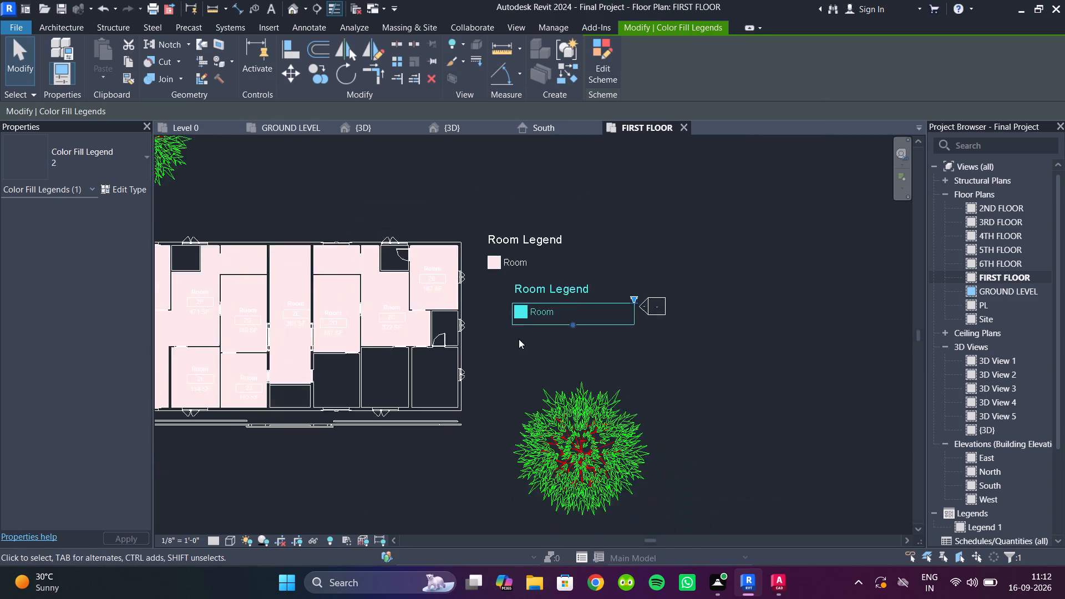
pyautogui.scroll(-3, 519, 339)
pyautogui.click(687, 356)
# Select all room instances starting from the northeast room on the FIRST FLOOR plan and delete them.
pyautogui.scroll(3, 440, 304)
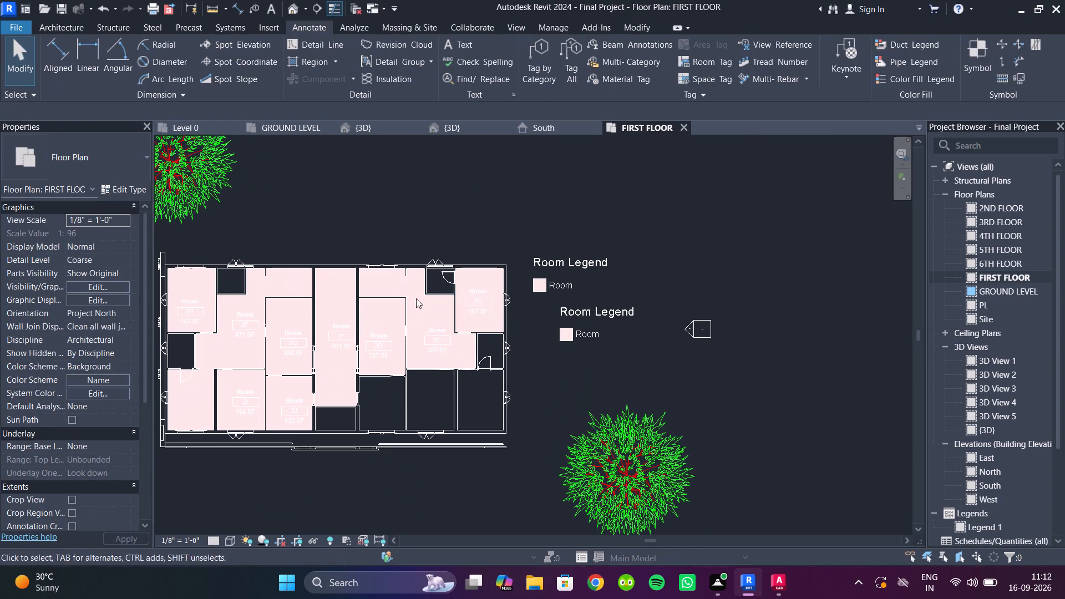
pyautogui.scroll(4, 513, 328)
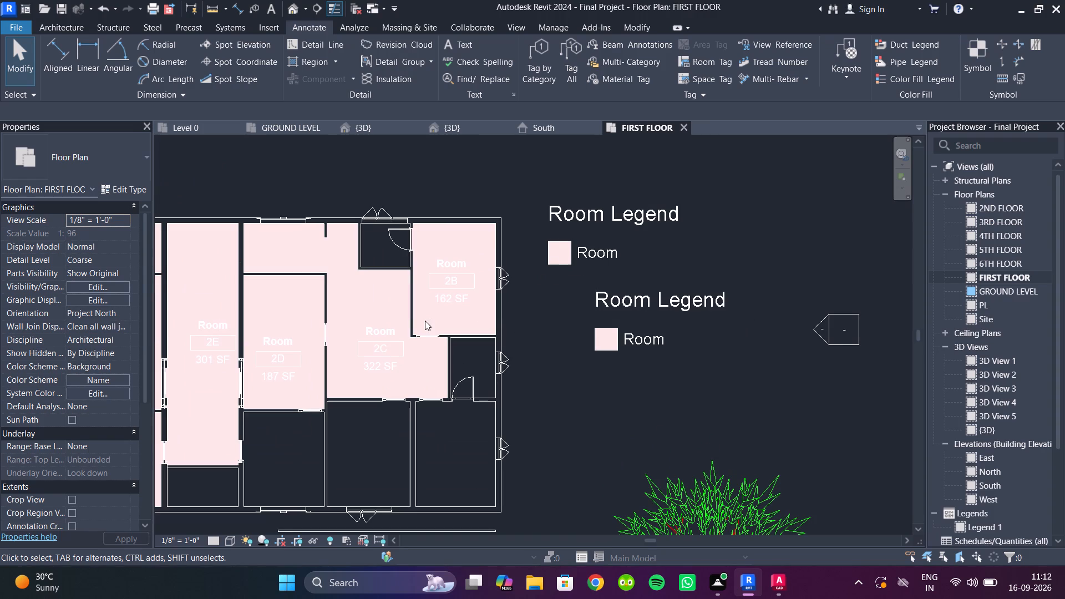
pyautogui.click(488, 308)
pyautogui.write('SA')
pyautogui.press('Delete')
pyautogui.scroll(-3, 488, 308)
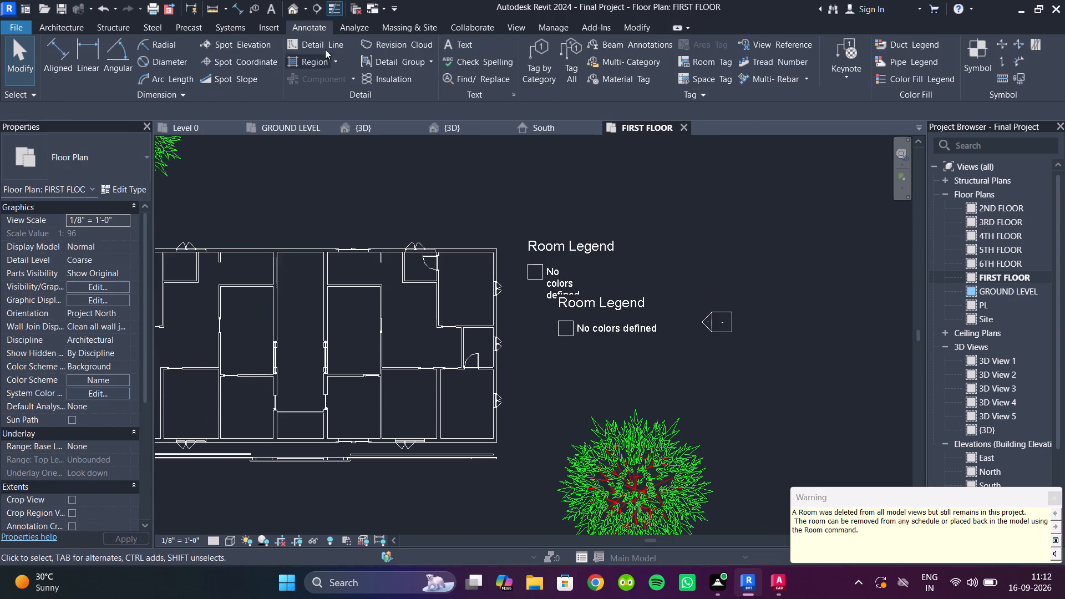
# Close the inactive views and close Final Project without saving its changes.
pyautogui.click(352, 7)
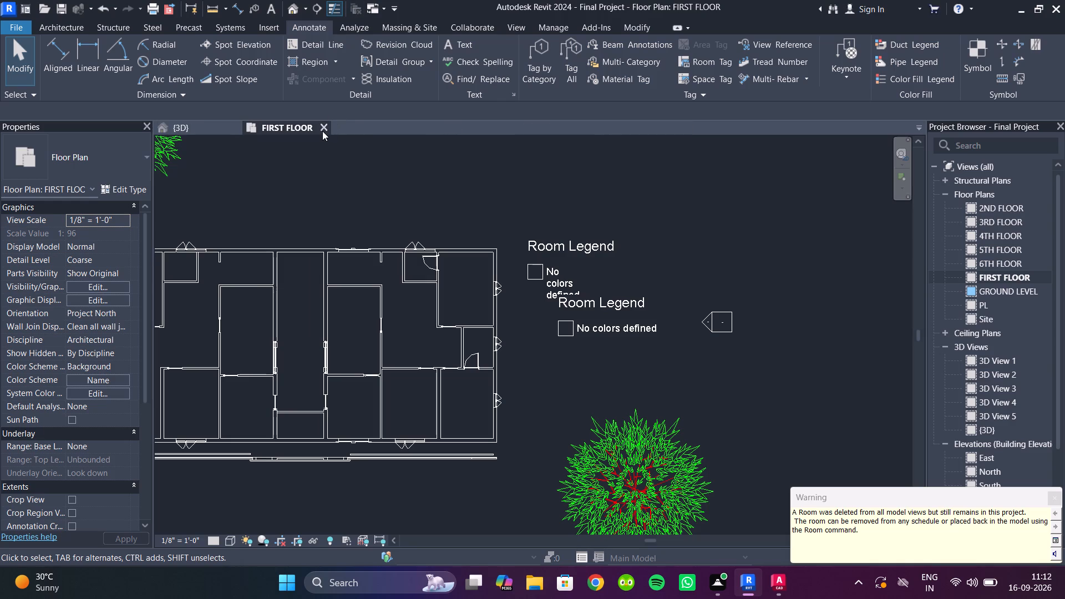
pyautogui.click(322, 131)
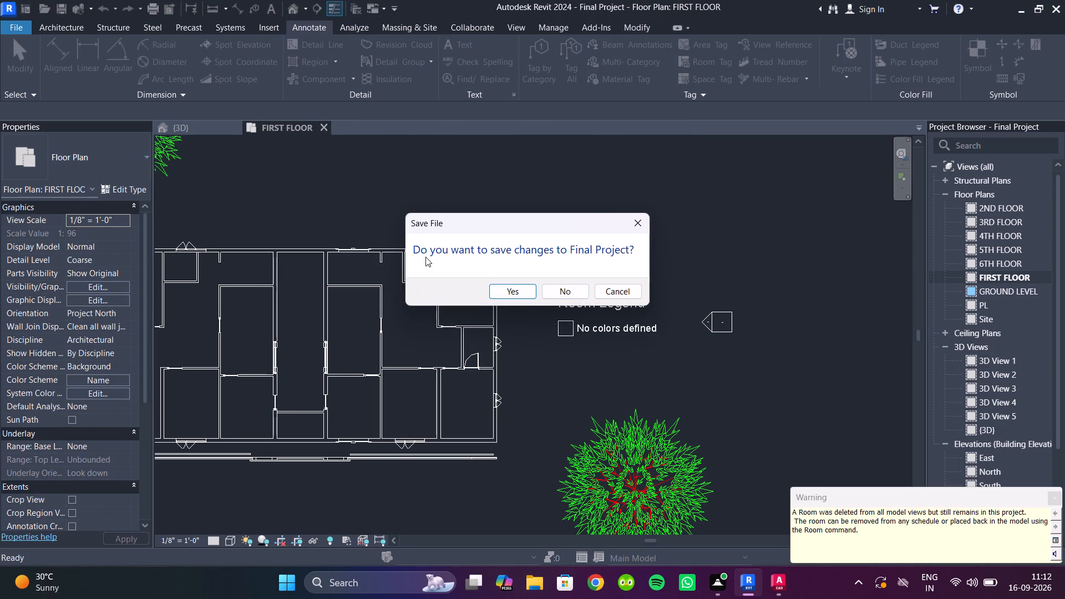
pyautogui.click(572, 296)
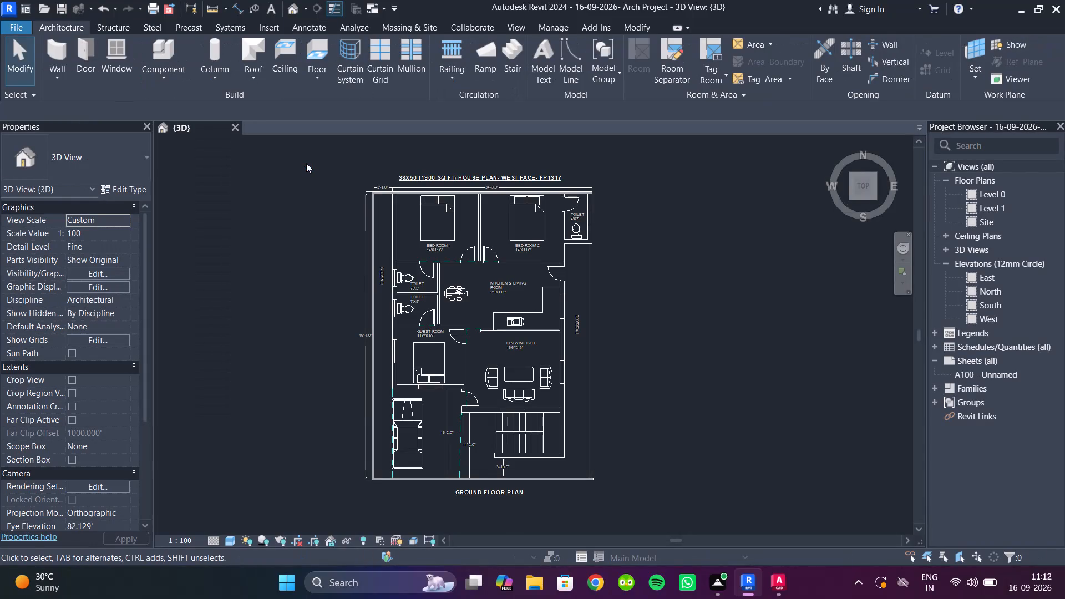
# Close the 16-09-2026- Arch Project and save its changes.
pyautogui.click(235, 133)
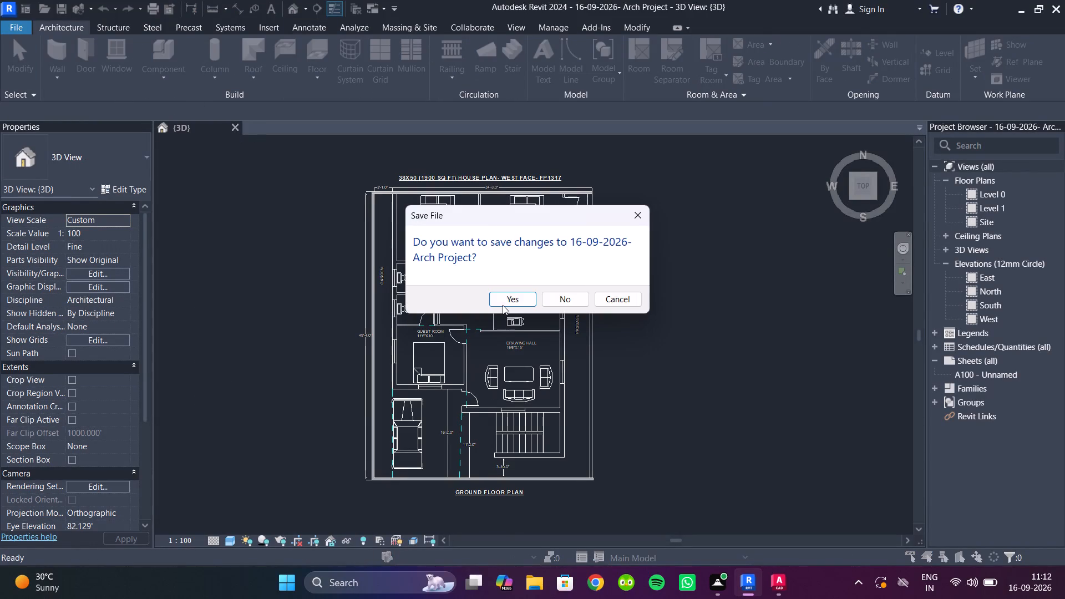
pyautogui.click(503, 305)
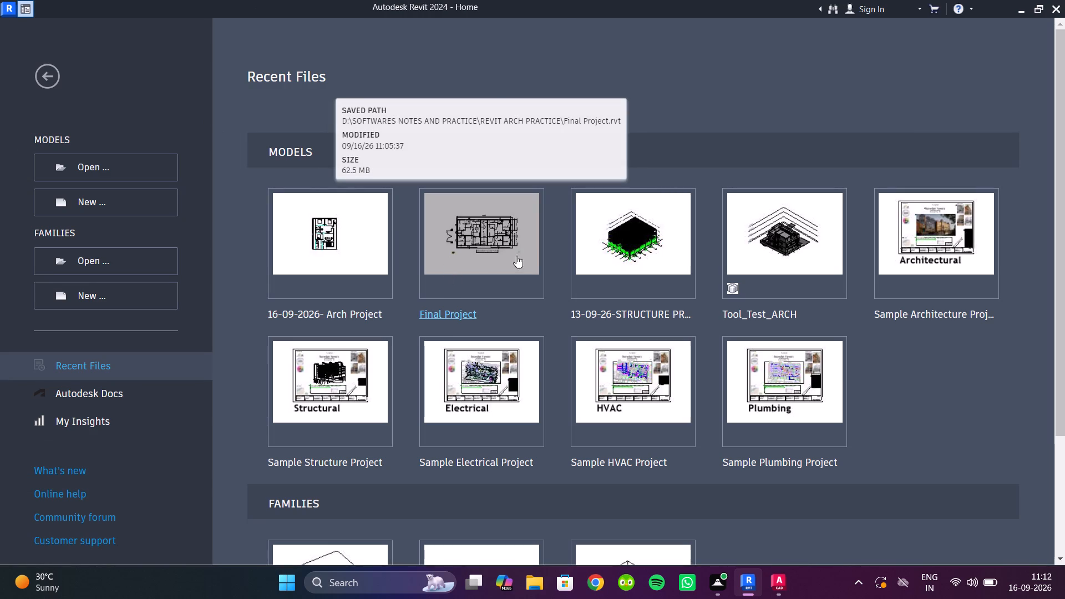
# Reopen Final Project from the recent models.
pyautogui.click(474, 232)
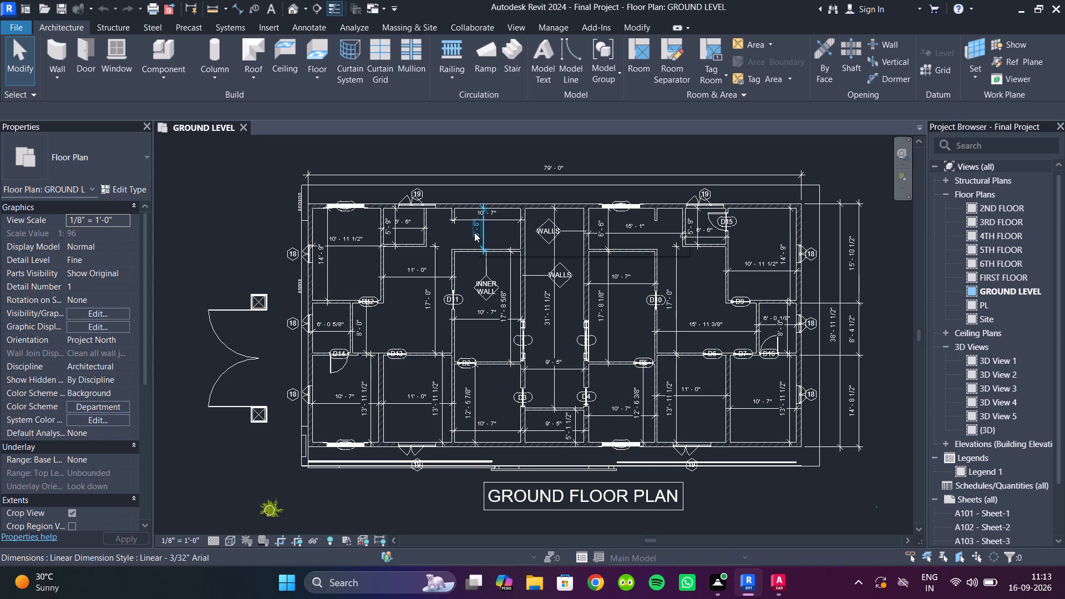
# Open the default 3D view and the South elevation, and examine the building's levels from PL to 3RD FLOOR.
pyautogui.click(295, 17)
pyautogui.click(288, 4)
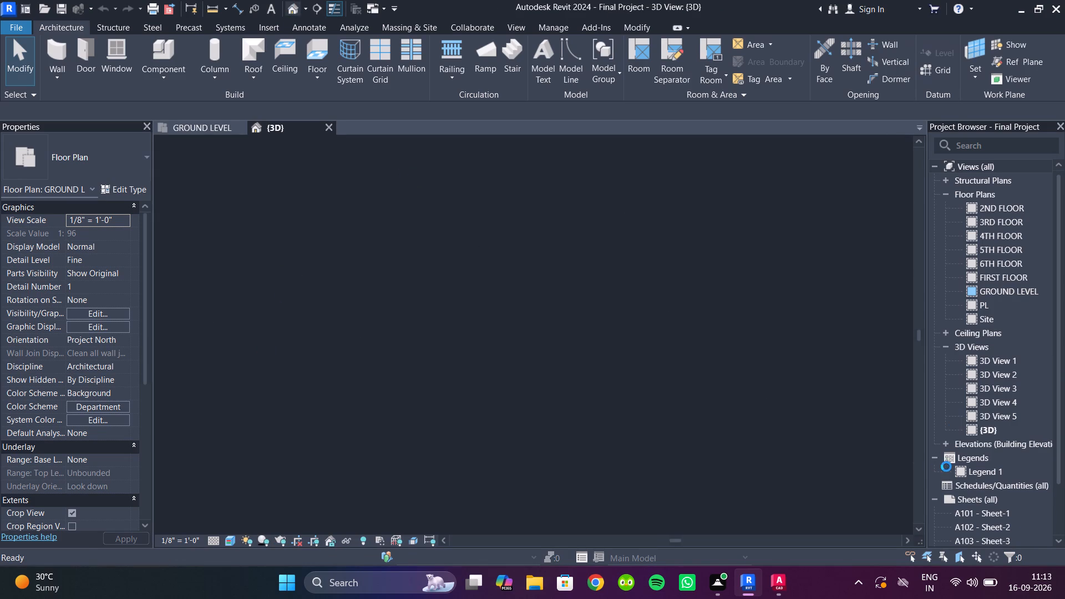
pyautogui.click(943, 440)
pyautogui.doubleClick(990, 487)
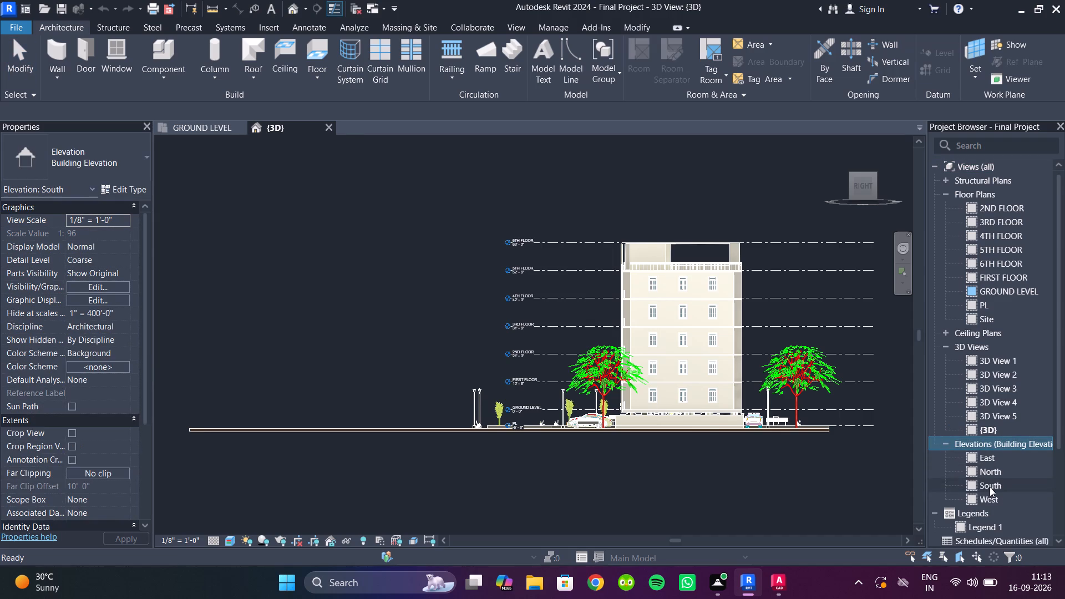
pyautogui.moveTo(706, 406); pyautogui.dragTo(600, 394, button='middle')
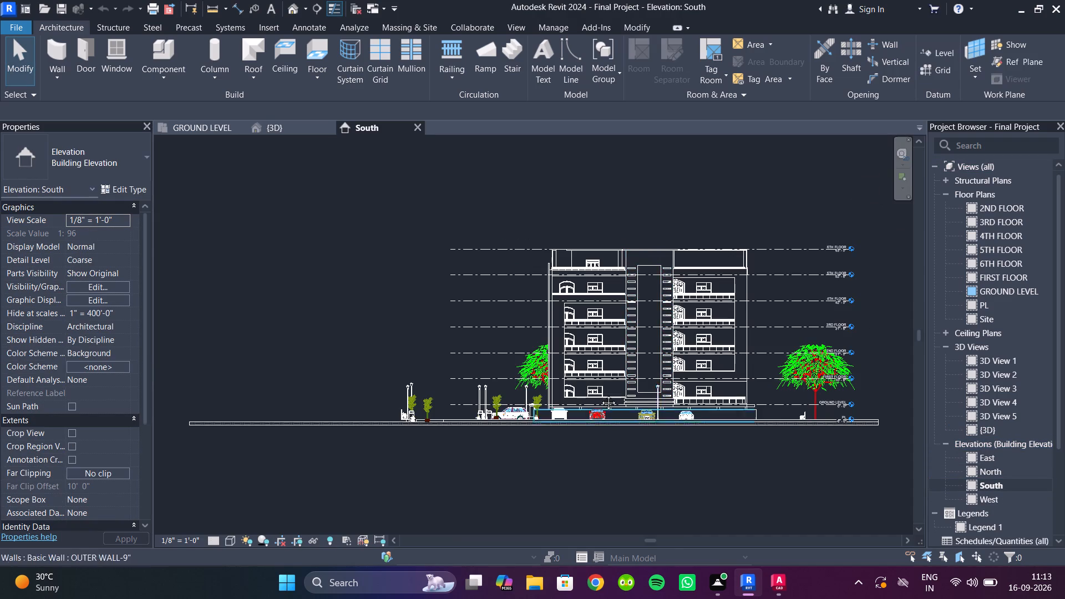
pyautogui.moveTo(600, 394); pyautogui.dragTo(503, 377, button='middle')
pyautogui.scroll(9, 601, 346)
pyautogui.click(519, 447)
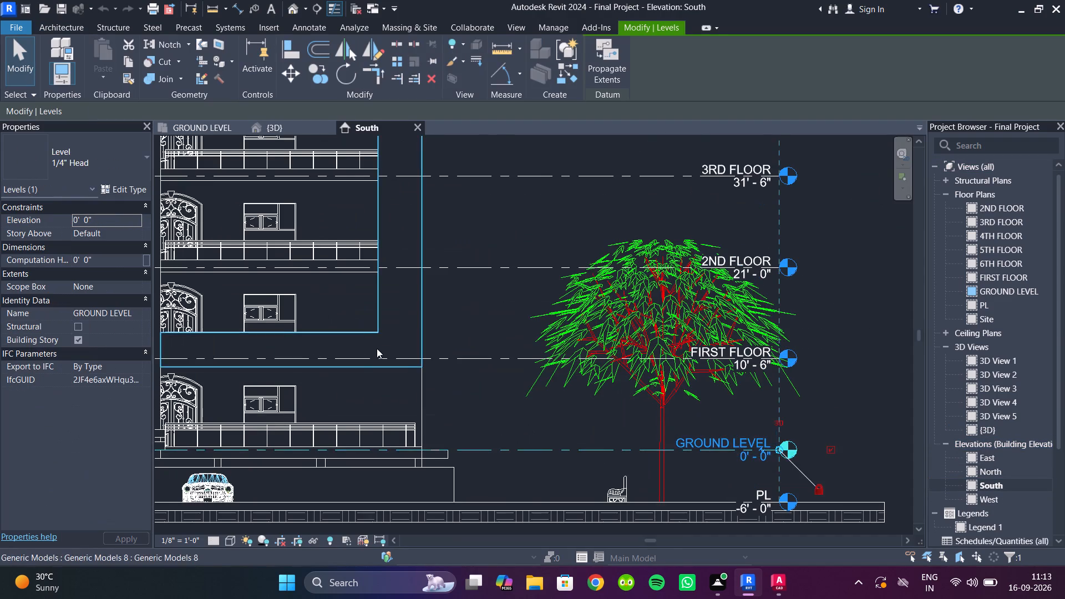
pyautogui.moveTo(387, 347); pyautogui.dragTo(854, 326, button='middle')
pyautogui.scroll(-2, 829, 327)
pyautogui.moveTo(826, 364); pyautogui.dragTo(540, 285, button='middle')
pyautogui.scroll(-1, 541, 286)
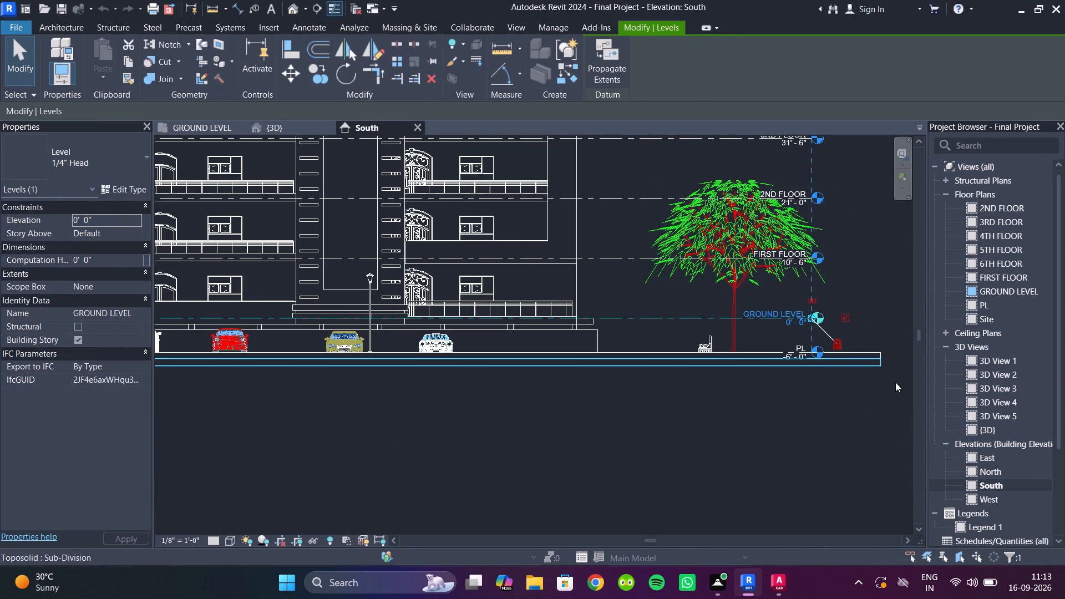
pyautogui.moveTo(477, 254); pyautogui.dragTo(641, 280, button='middle')
pyautogui.moveTo(747, 334); pyautogui.dragTo(725, 343, button='middle')
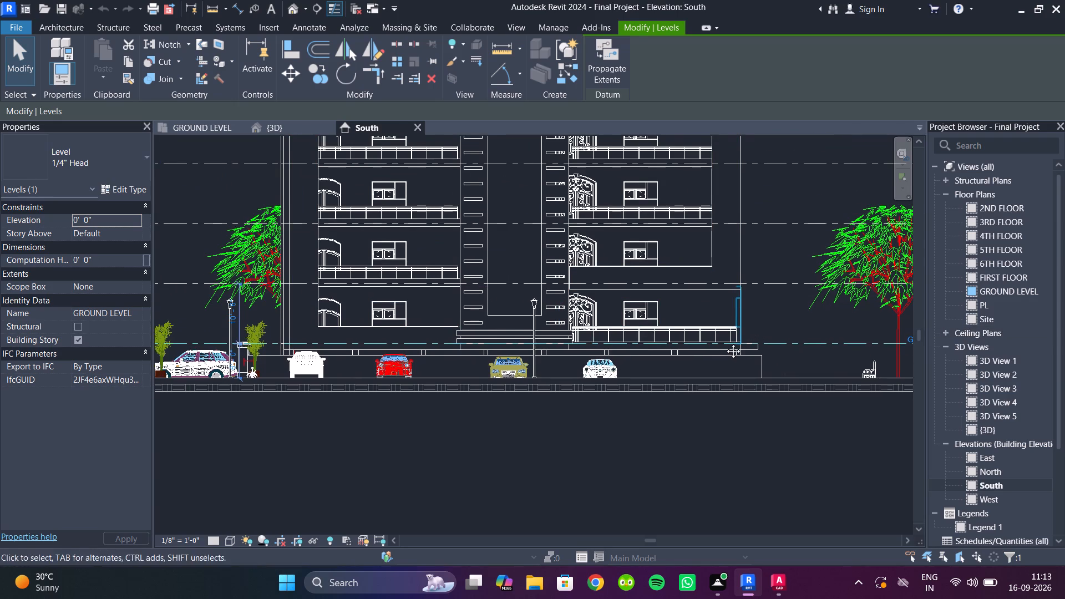
pyautogui.moveTo(725, 343); pyautogui.dragTo(715, 346, button='middle')
pyautogui.scroll(-1, 950, 300)
# Open the GROUND LEVEL floor plan and examine the wall types of the inner wall at door D10 and the thicker corridor wall.
pyautogui.doubleClick(1002, 291)
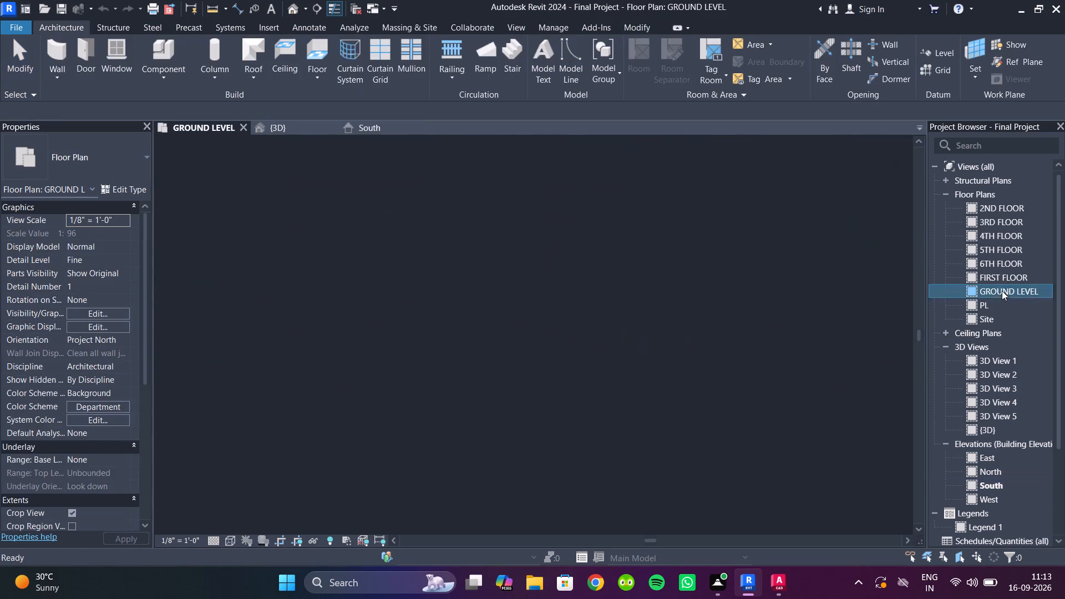
pyautogui.moveTo(565, 321); pyautogui.dragTo(496, 302, button='middle')
pyautogui.scroll(3, 550, 293)
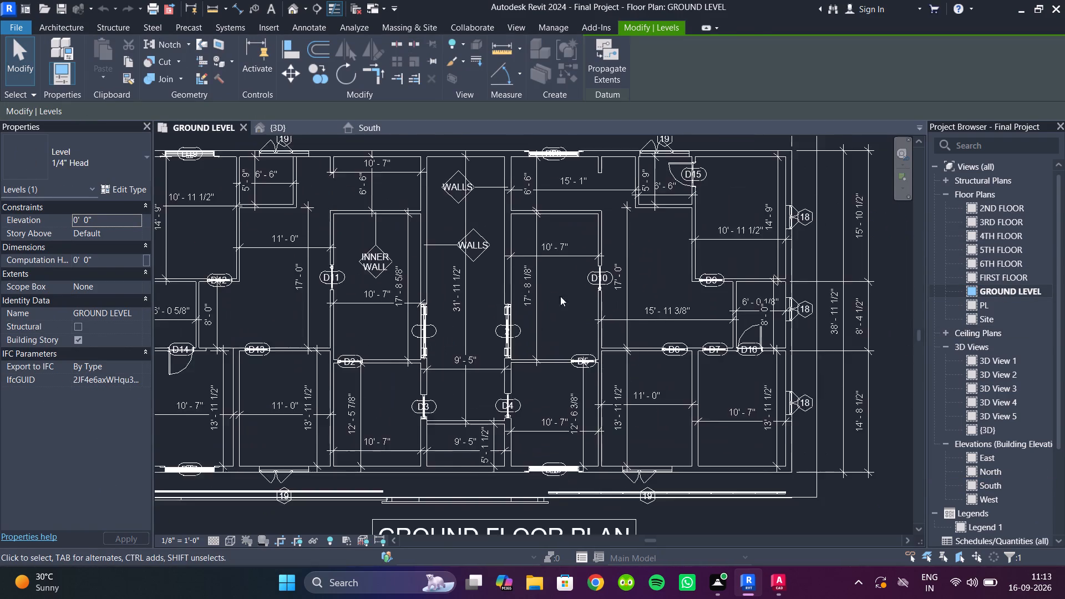
pyautogui.moveTo(689, 299); pyautogui.dragTo(624, 319, button='middle')
pyautogui.scroll(1, 662, 313)
pyautogui.scroll(4, 552, 241)
pyautogui.click(509, 212)
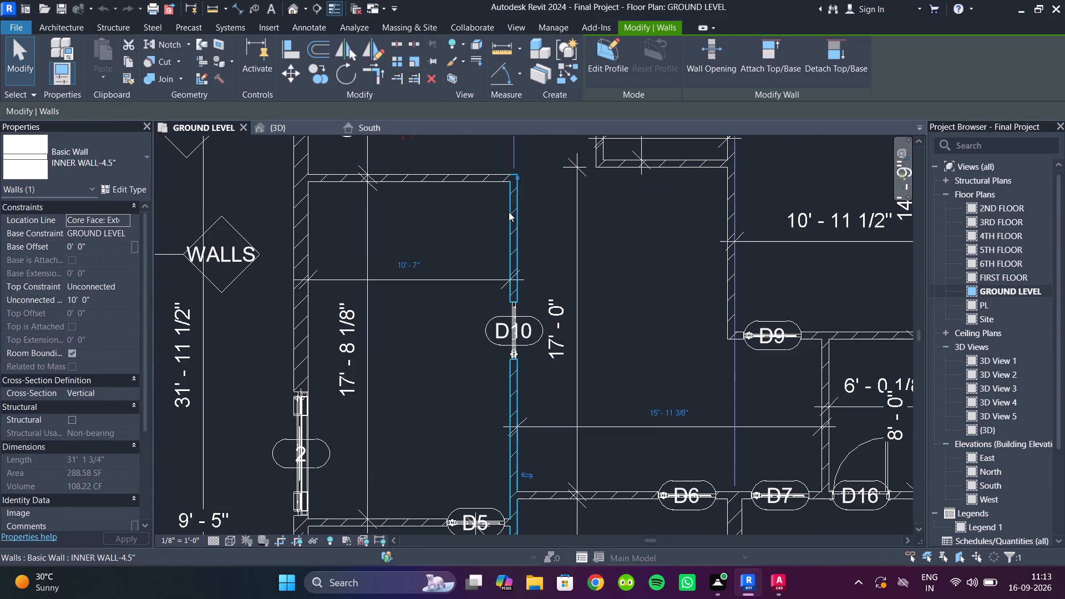
pyautogui.moveTo(844, 330); pyautogui.dragTo(824, 426, button='middle')
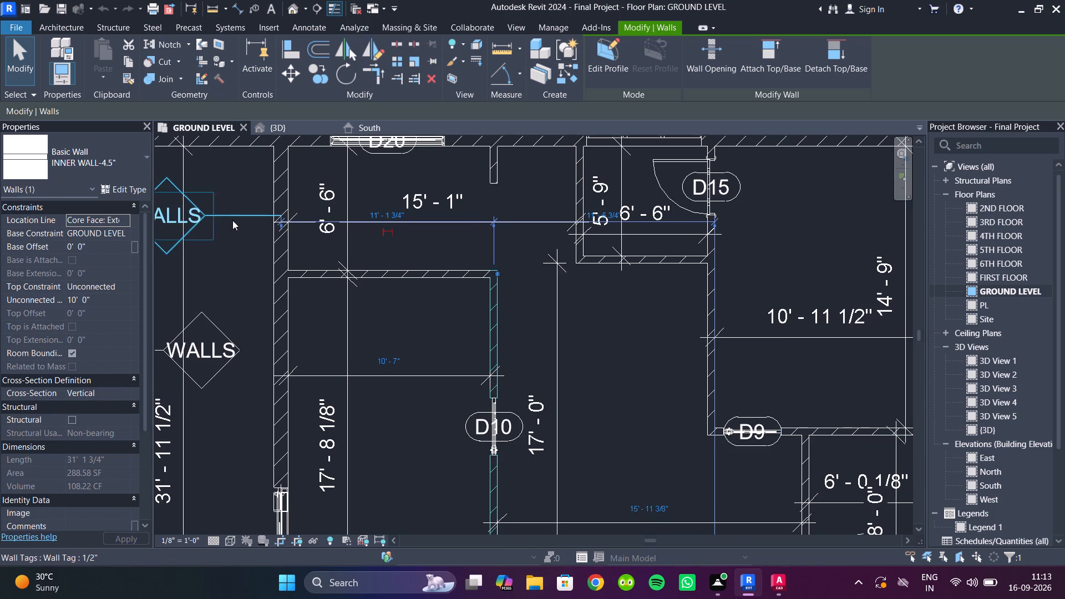
pyautogui.click(285, 241)
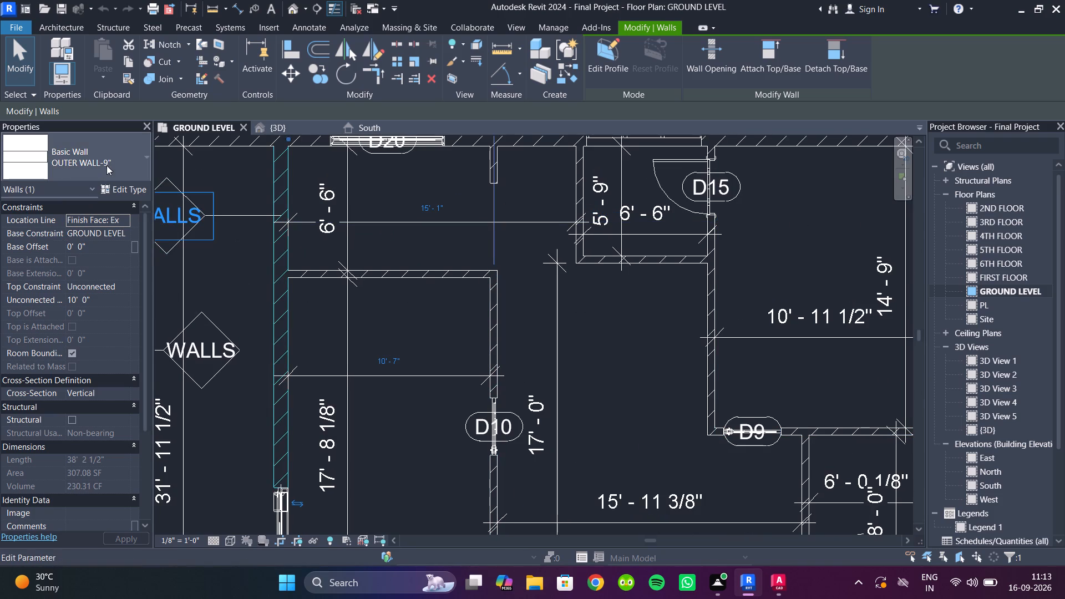
pyautogui.scroll(-8, 594, 339)
pyautogui.moveTo(762, 322); pyautogui.dragTo(557, 256, button='middle')
pyautogui.click(615, 204)
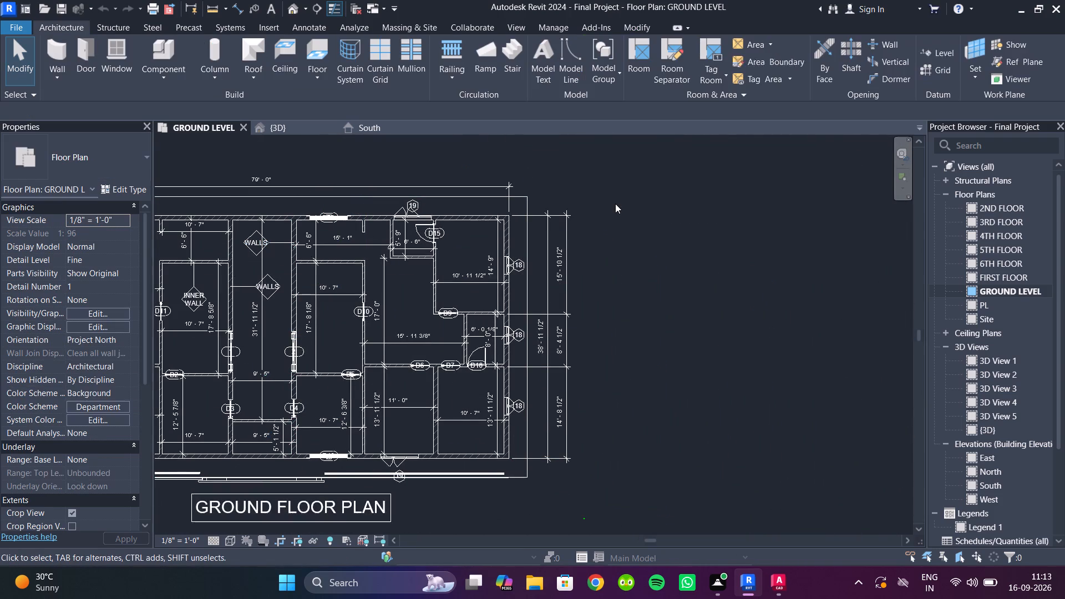
# Draw a rectangular room separation boundary along the inner wall faces of the 10' 11 1/2" by 14' 9" room beside door D15.
pyautogui.click(671, 78)
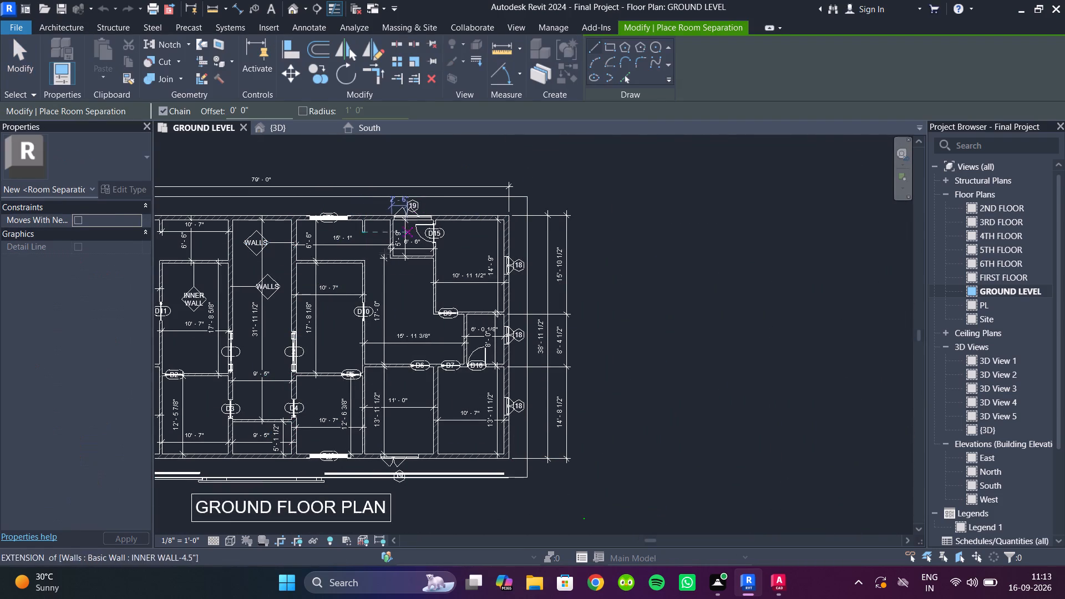
pyautogui.scroll(5, 379, 268)
pyautogui.click(605, 43)
pyautogui.scroll(4, 416, 205)
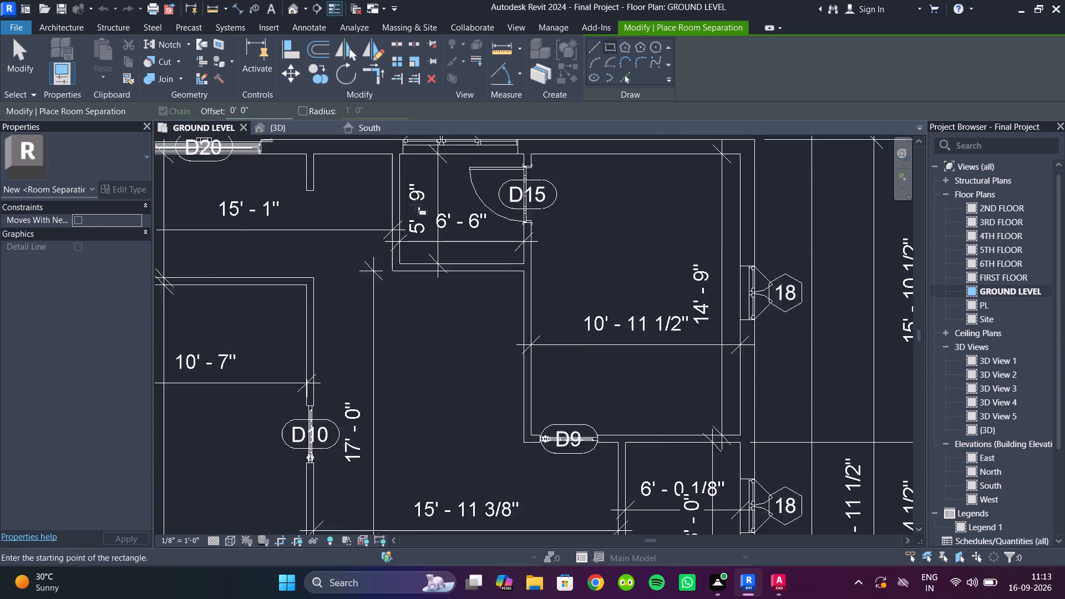
pyautogui.click(550, 146)
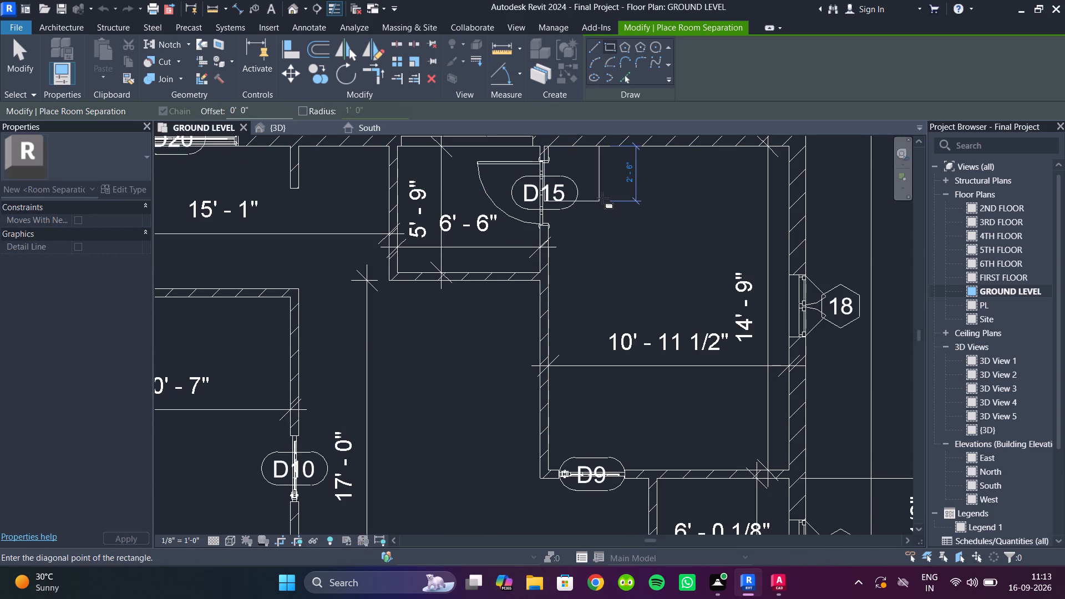
pyautogui.press('Escape')
pyautogui.scroll(3, 574, 163)
pyautogui.moveTo(582, 169); pyautogui.dragTo(538, 257, button='middle')
pyautogui.click(493, 224)
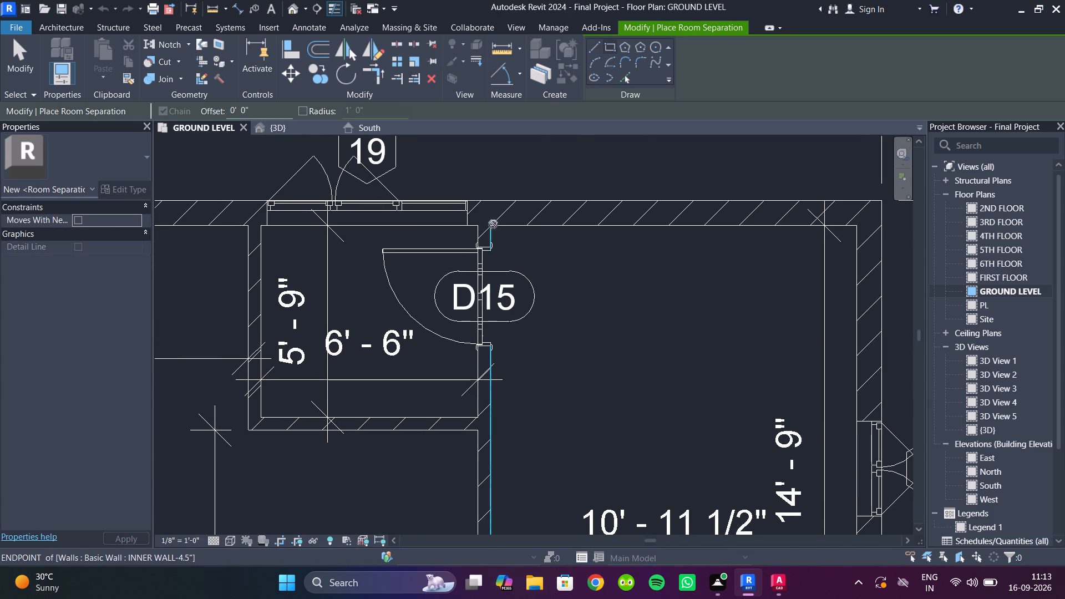
pyautogui.moveTo(712, 395); pyautogui.dragTo(583, 145, button='middle')
pyautogui.moveTo(674, 306); pyautogui.dragTo(622, 186, button='middle')
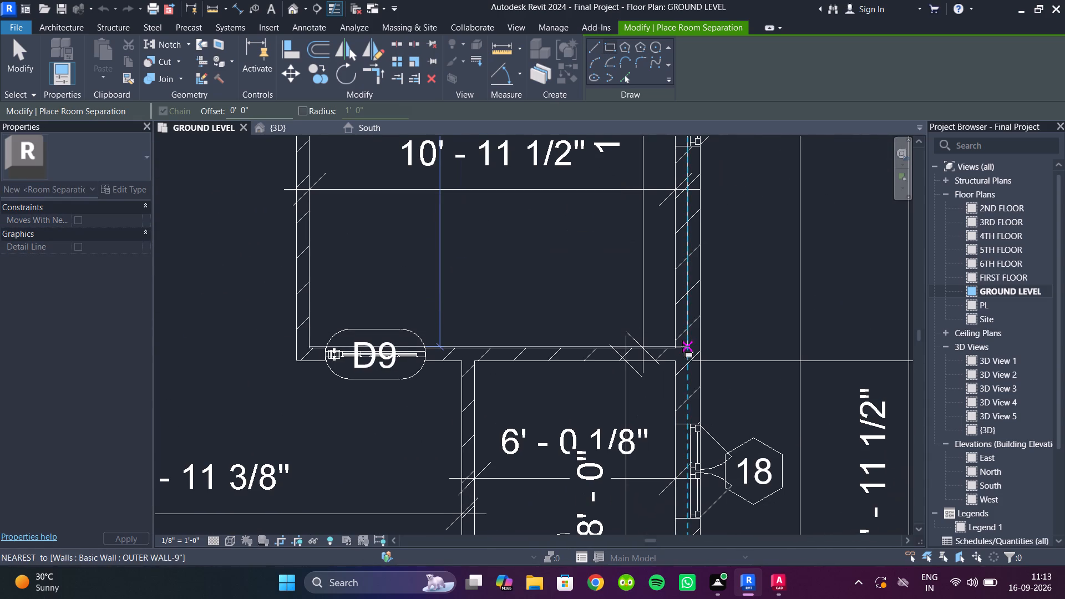
pyautogui.click(676, 345)
pyautogui.scroll(-10, 409, 350)
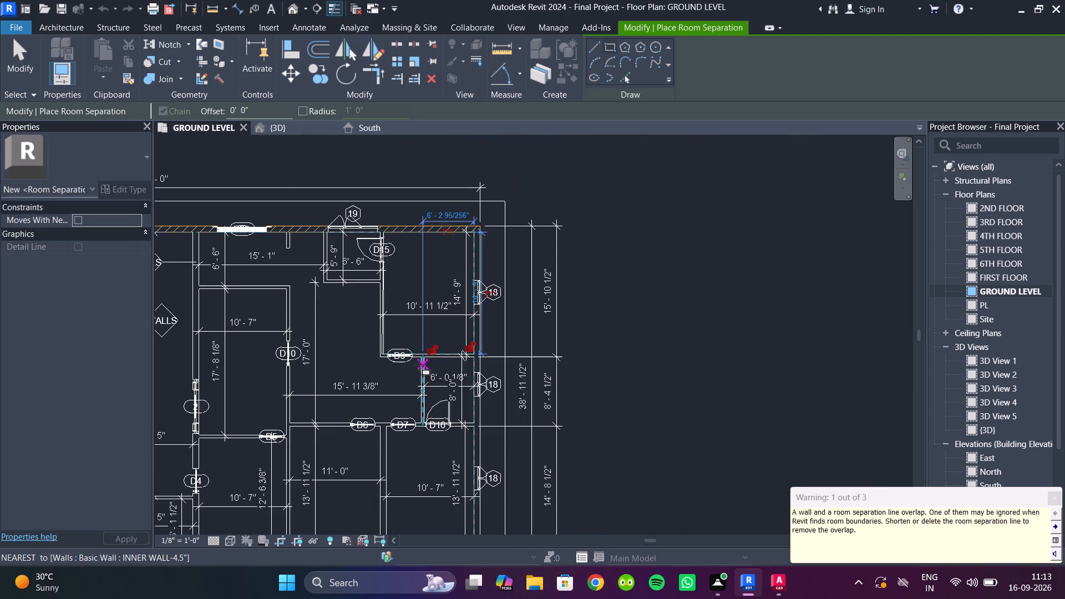
pyautogui.press('Escape')
pyautogui.press('Escape')
pyautogui.press('Escape')
pyautogui.press('Escape')
pyautogui.press('Escape')
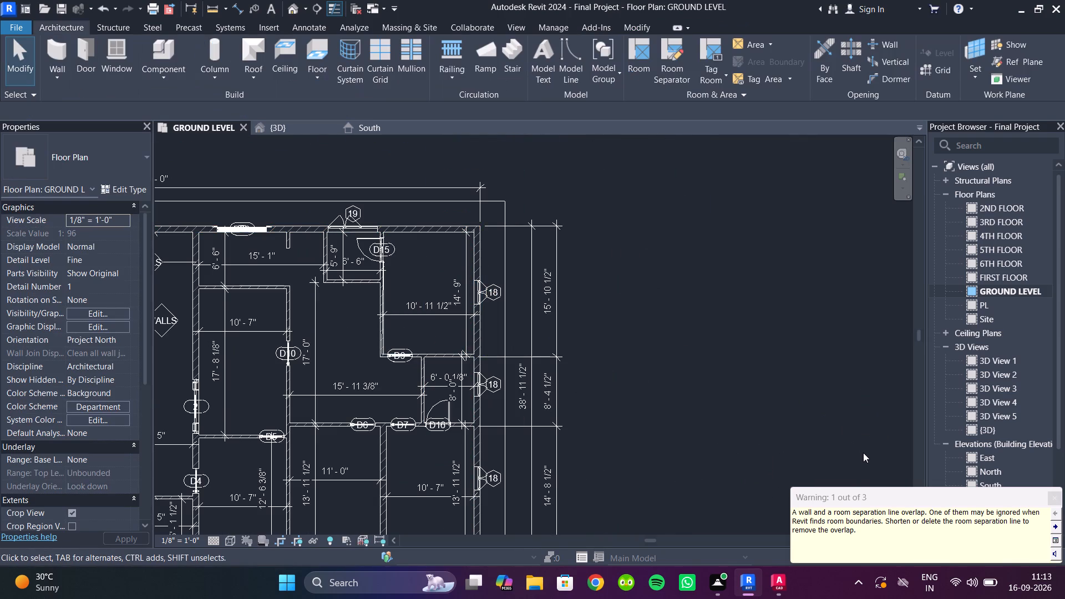
pyautogui.press('Escape')
pyautogui.moveTo(933, 510); pyautogui.dragTo(778, 286)
pyautogui.moveTo(881, 499); pyautogui.dragTo(563, 79)
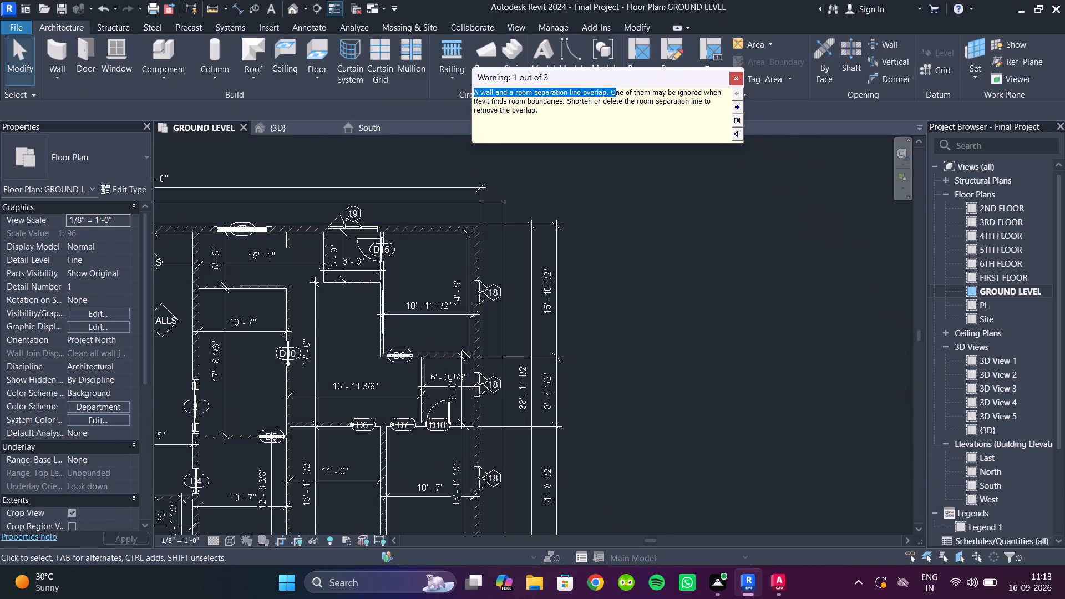
pyautogui.click(736, 79)
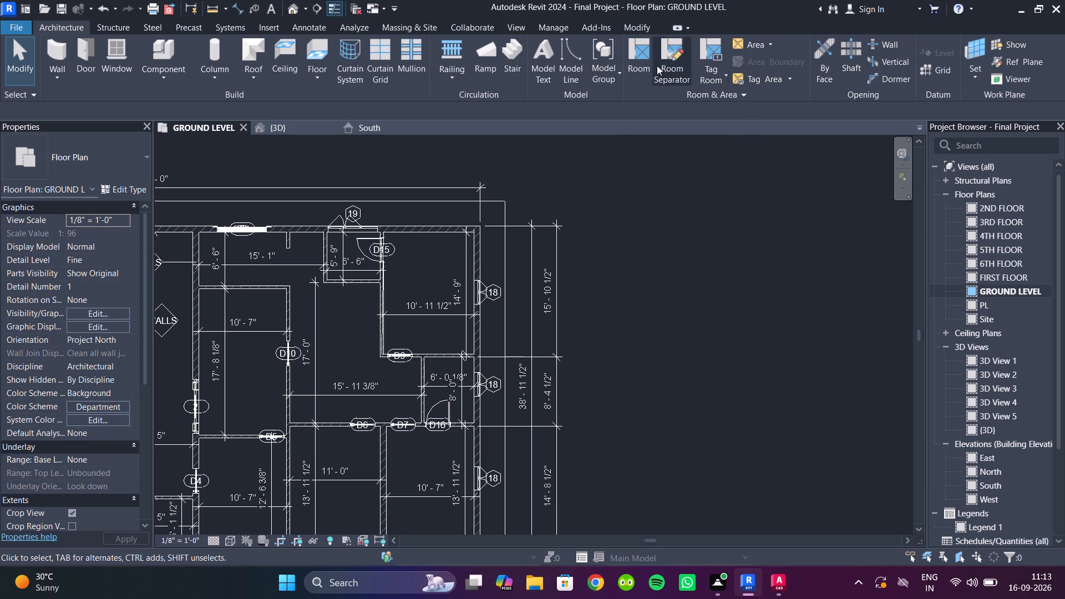
# Place a tagged room in the 10' 11 1/2" by 14' 9" space beside door D15.
pyautogui.click(646, 59)
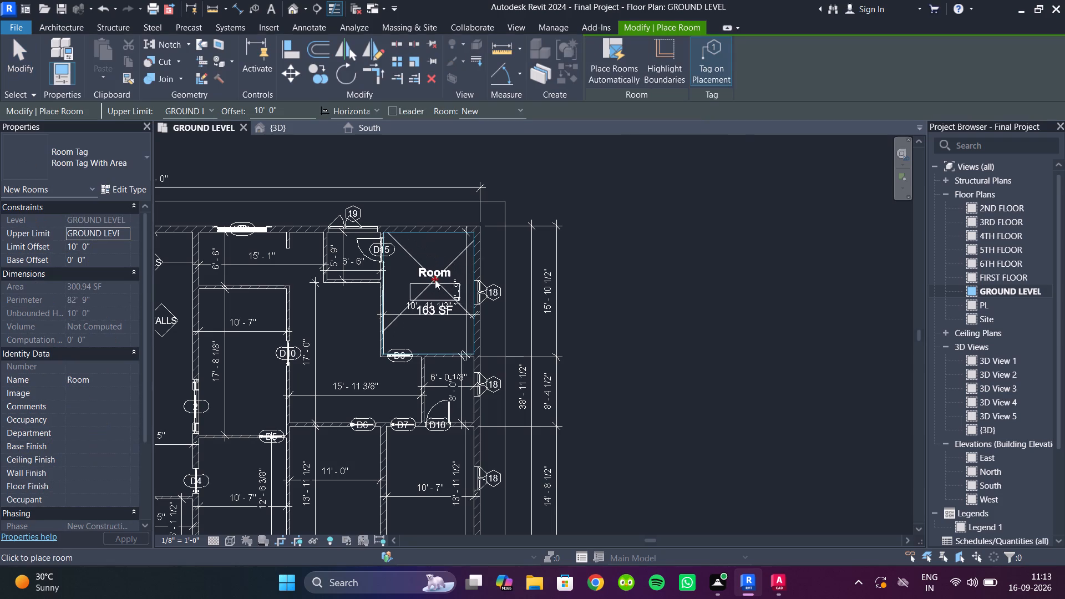
pyautogui.click(433, 279)
pyautogui.moveTo(372, 359); pyautogui.dragTo(473, 328, button='middle')
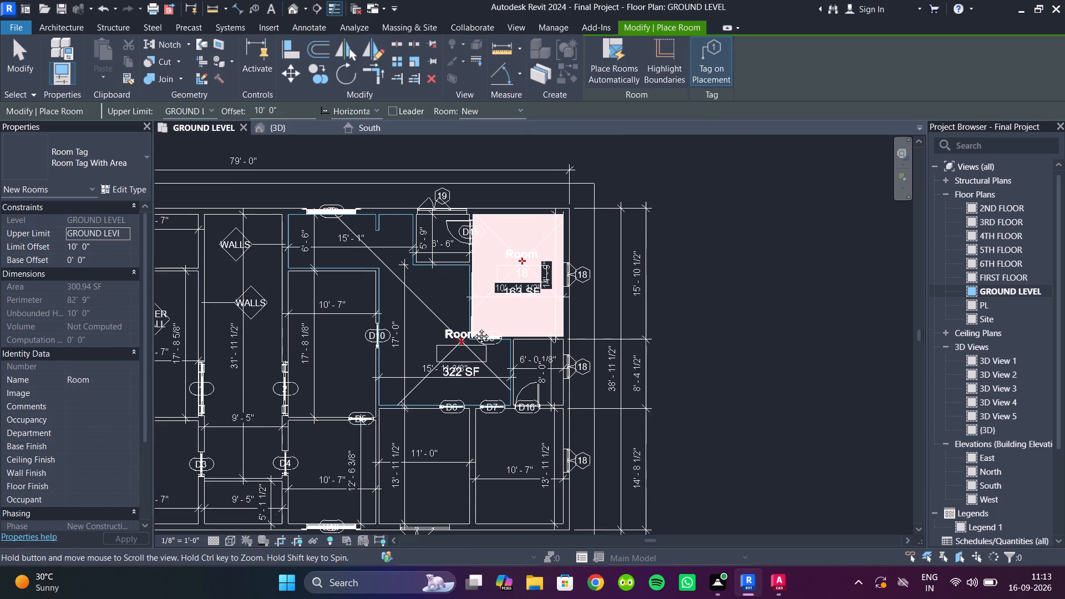
pyautogui.moveTo(473, 328); pyautogui.dragTo(473, 329, button='middle')
pyautogui.press('Escape')
pyautogui.moveTo(431, 307); pyautogui.dragTo(499, 261, button='middle')
# Place tagged rooms in the 10' 7" and 11' 0" wide spaces south of doors D7 and D6, and in the 15' 11 3/8" central hall.
pyautogui.click(645, 44)
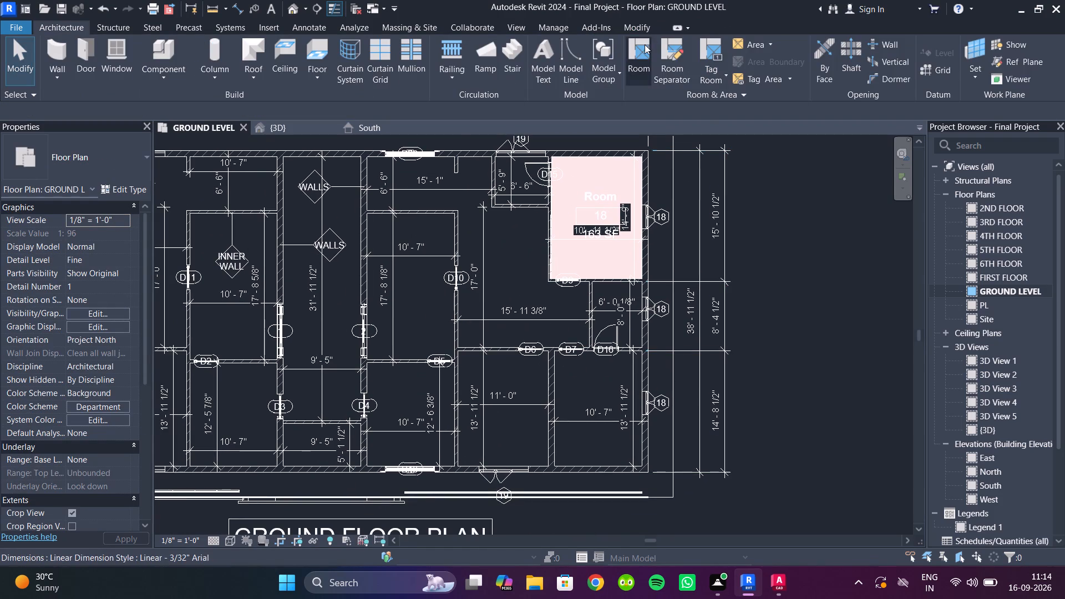
pyautogui.moveTo(472, 298); pyautogui.dragTo(441, 256, button='middle')
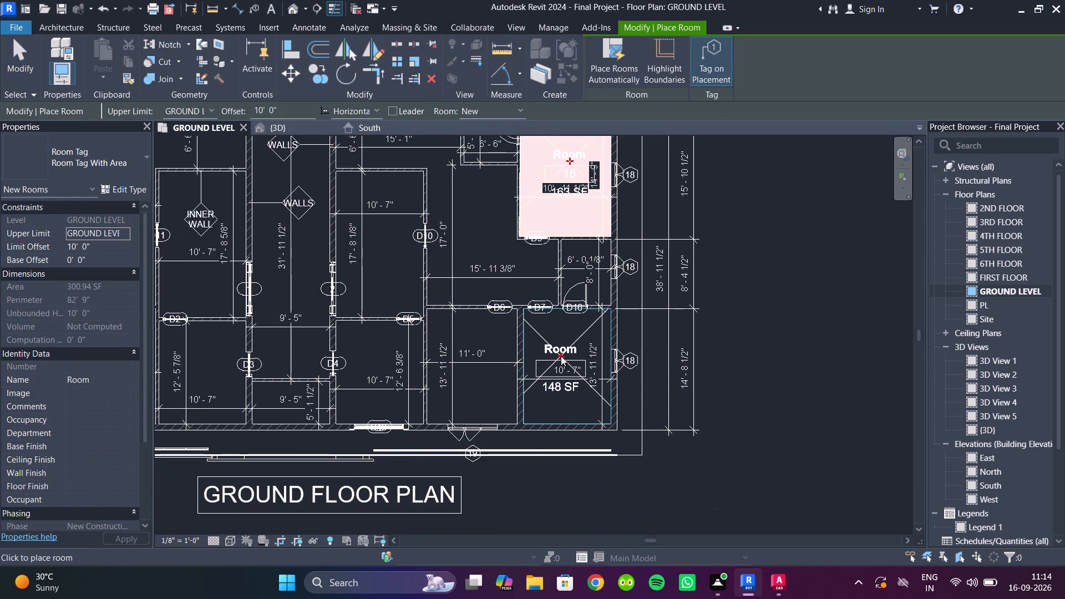
pyautogui.click(561, 356)
pyautogui.scroll(3, 405, 366)
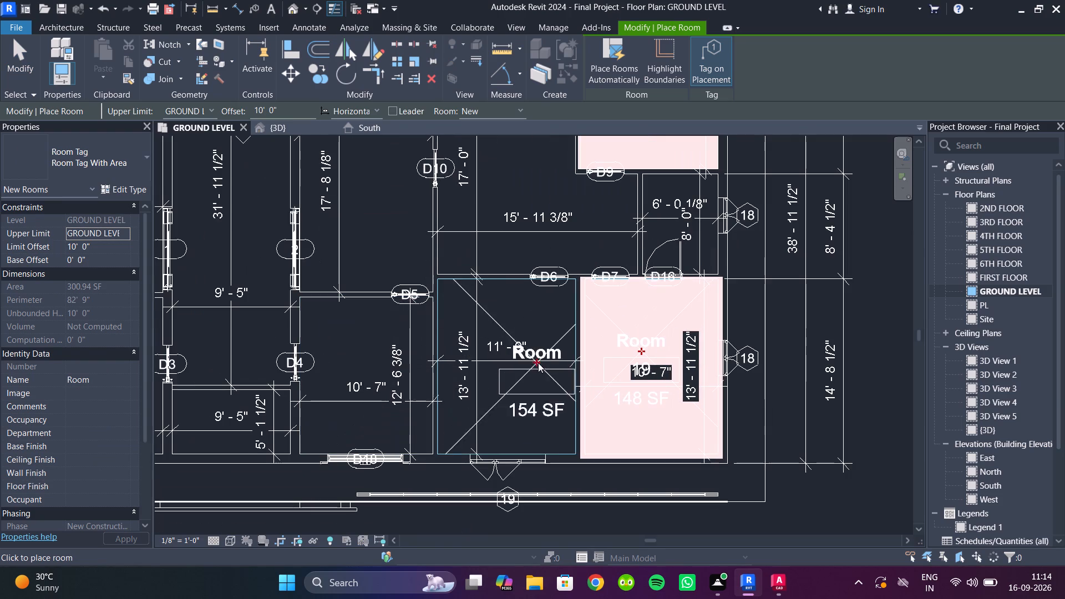
pyautogui.click(512, 351)
pyautogui.moveTo(490, 333); pyautogui.dragTo(500, 537, button='middle')
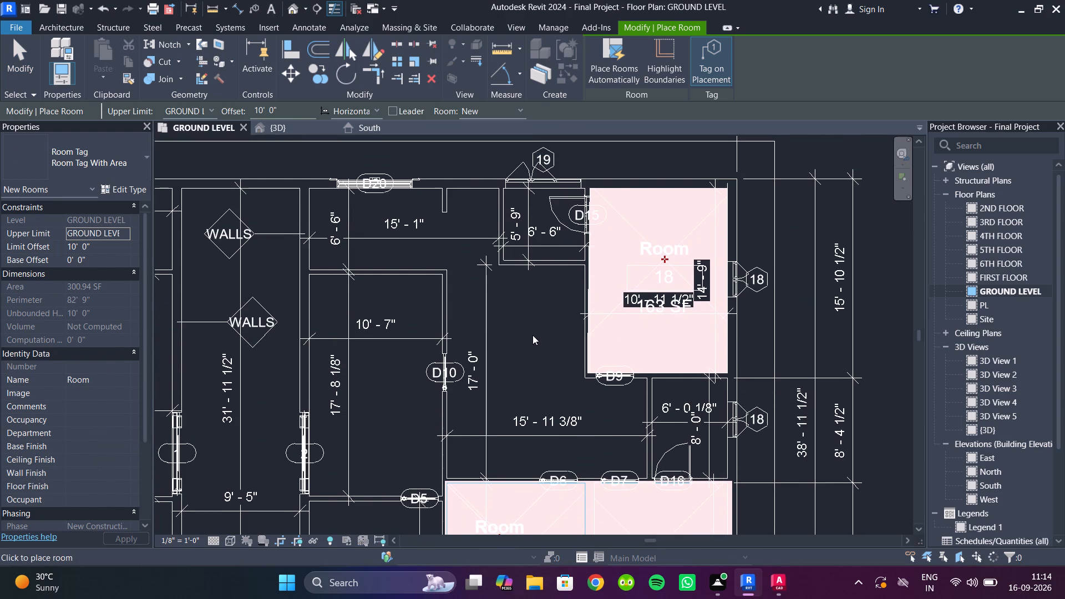
pyautogui.click(532, 335)
pyautogui.press('Escape')
pyautogui.press('Escape')
pyautogui.press('Escape')
pyautogui.press('Escape')
pyautogui.press('Escape')
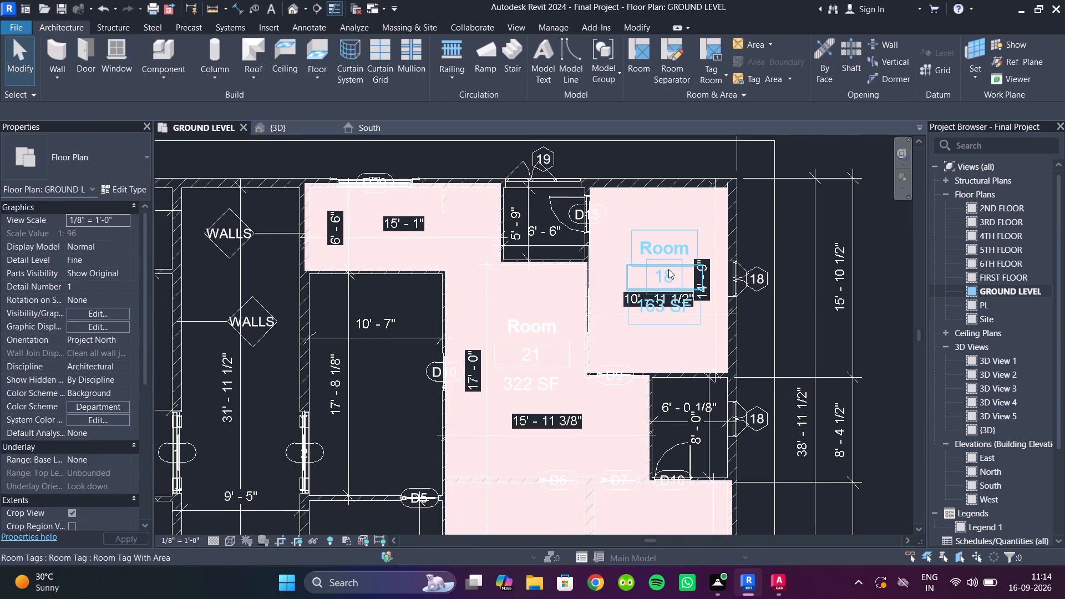
# Number the room beside door D15 as 1-1 and the central hall as 1-2.
pyautogui.doubleClick(668, 269)
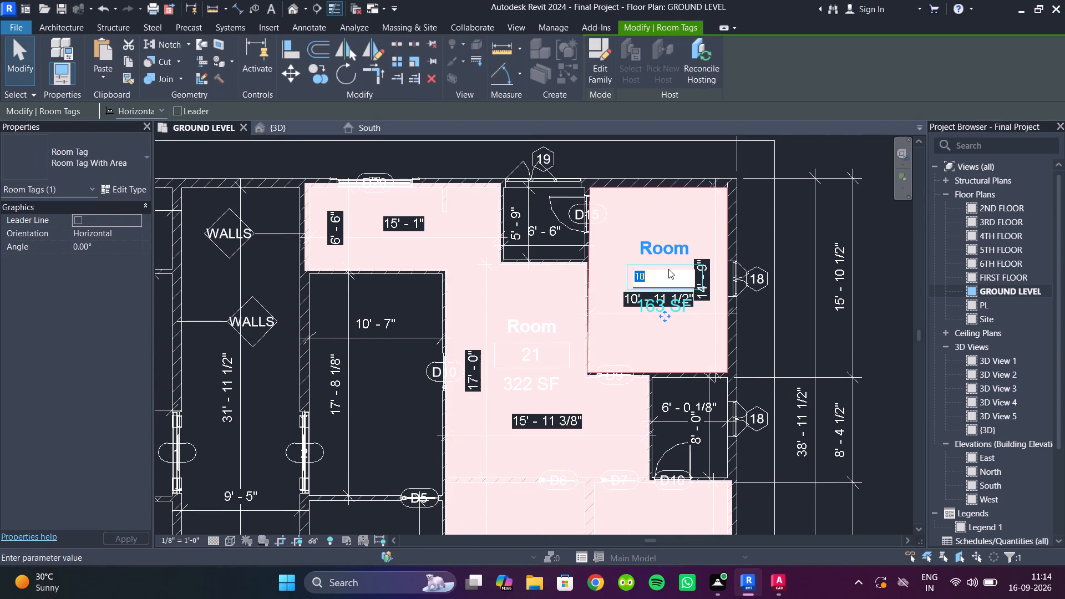
pyautogui.press('1')
pyautogui.write('-1')
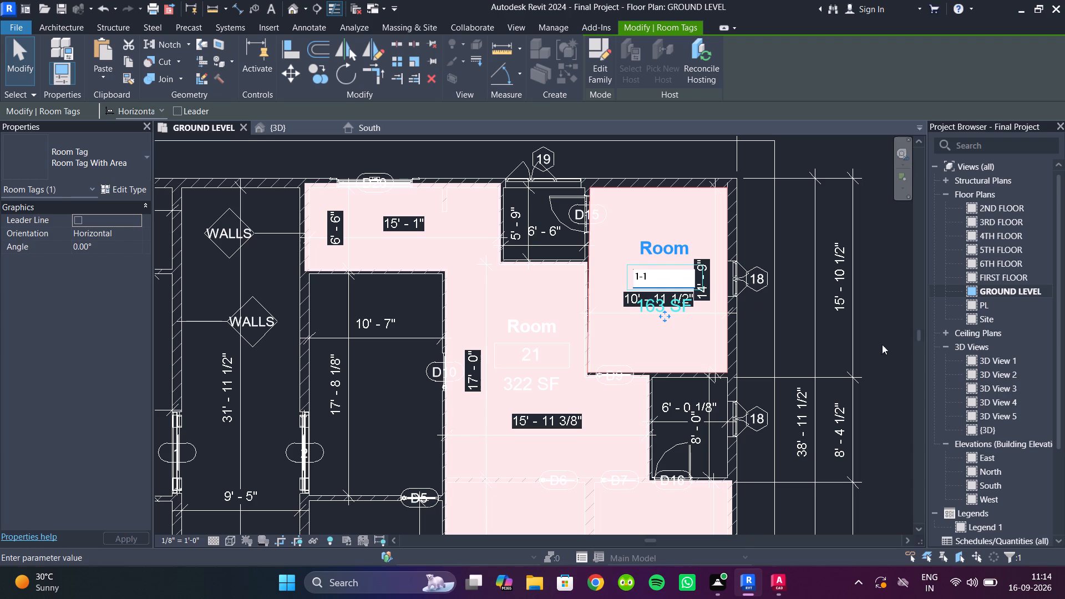
pyautogui.click(890, 347)
pyautogui.moveTo(592, 353); pyautogui.dragTo(592, 275, button='middle')
pyautogui.doubleClick(529, 268)
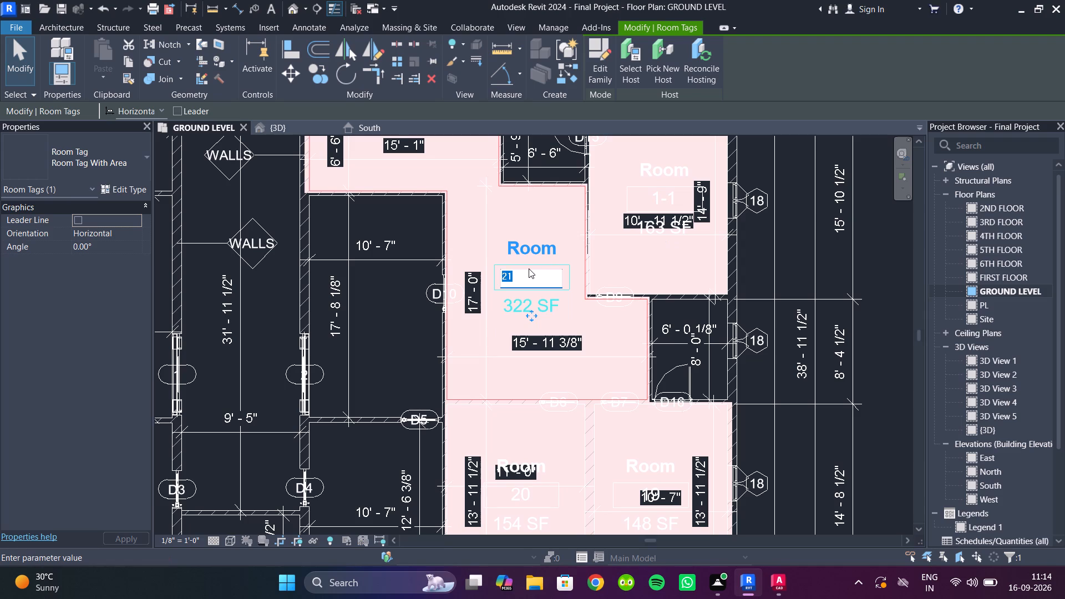
pyautogui.write('1-2')
pyautogui.click(359, 352)
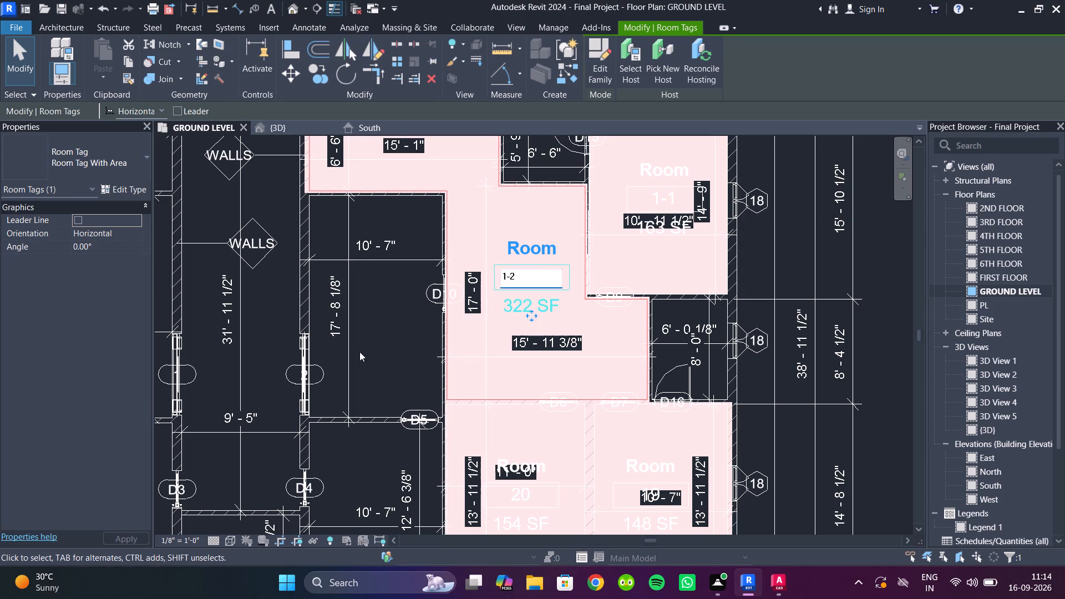
# Rename the central hall as 1-2 and the room beside door D15 as 1-1 in their room tags.
pyautogui.moveTo(419, 334); pyautogui.dragTo(382, 319, button='middle')
pyautogui.doubleClick(494, 236)
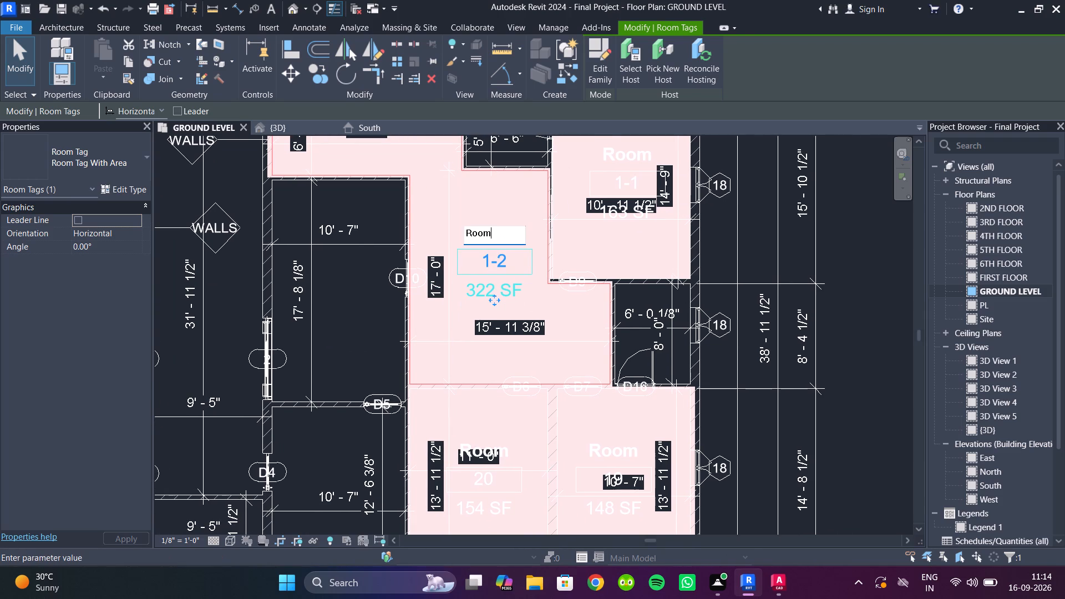
pyautogui.moveTo(499, 238); pyautogui.dragTo(368, 232)
pyautogui.write('1-')
pyautogui.press('2')
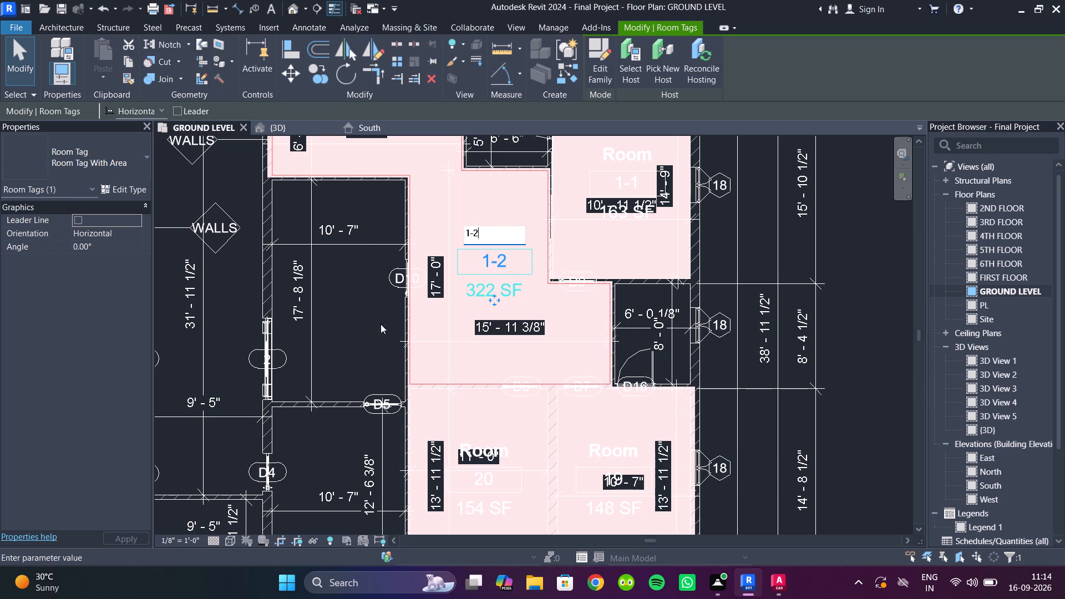
pyautogui.click(342, 351)
pyautogui.moveTo(549, 343); pyautogui.dragTo(495, 377, button='middle')
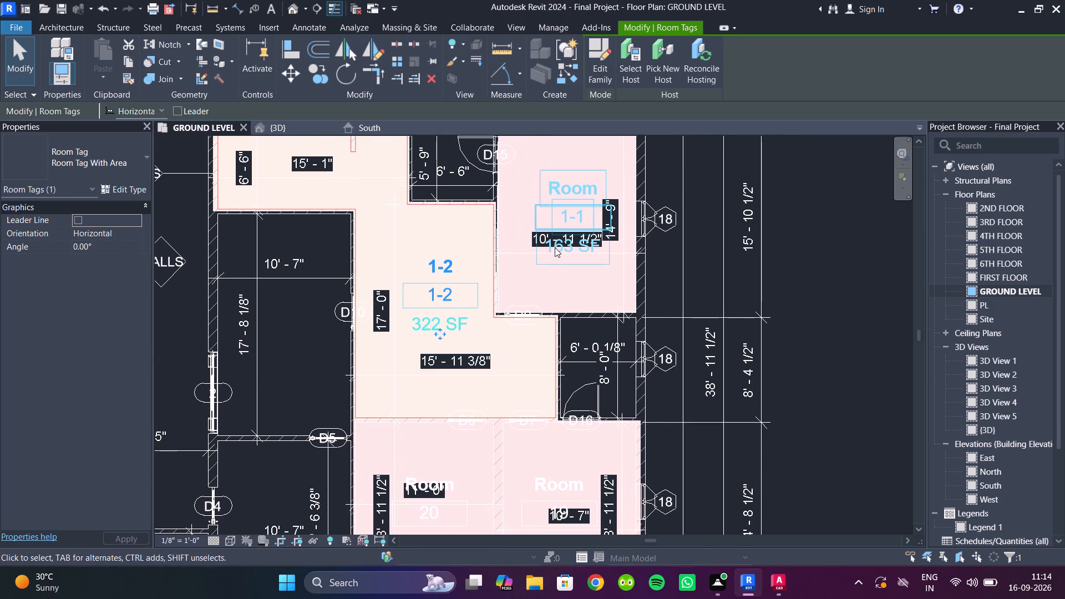
pyautogui.doubleClick(575, 189)
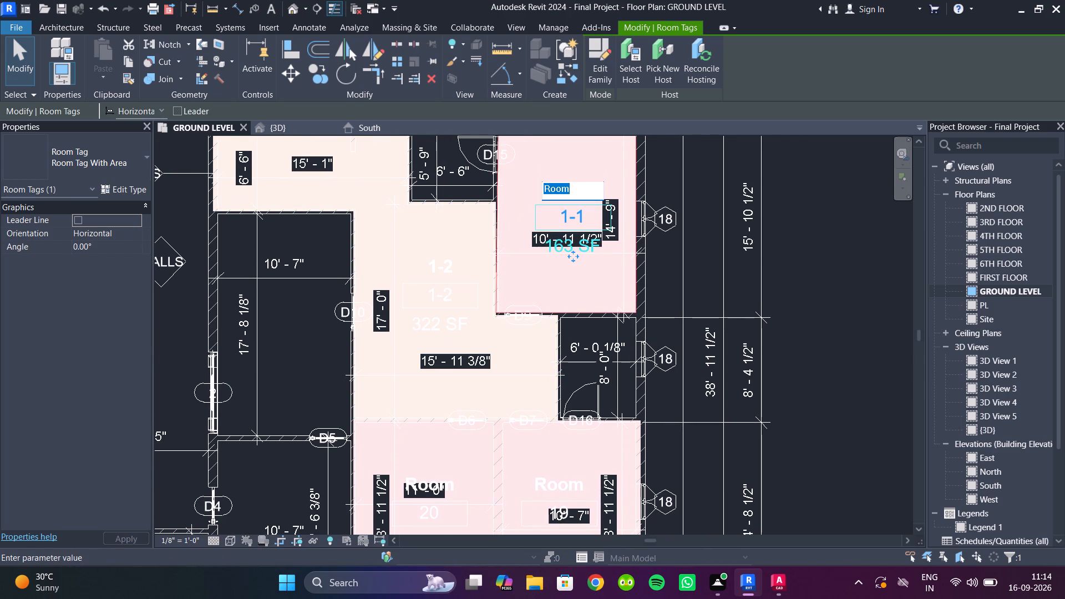
pyautogui.write('1-1')
pyautogui.scroll(-3, 641, 245)
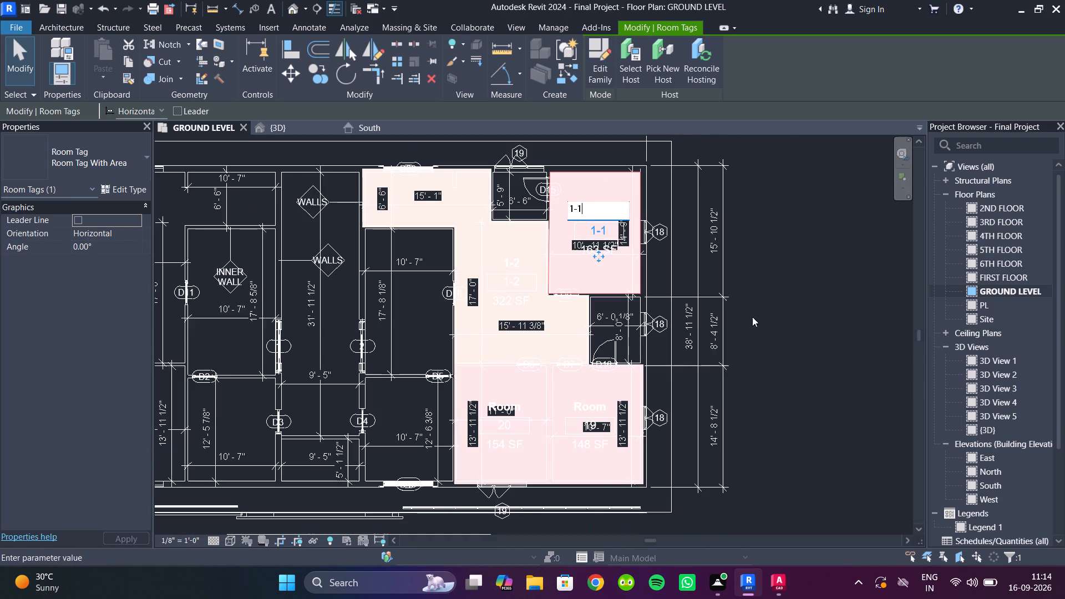
pyautogui.click(835, 359)
# Rename the 10' 7" wide room south of door D7 as 1-3 in its room tag.
pyautogui.scroll(3, 565, 404)
pyautogui.doubleClick(610, 410)
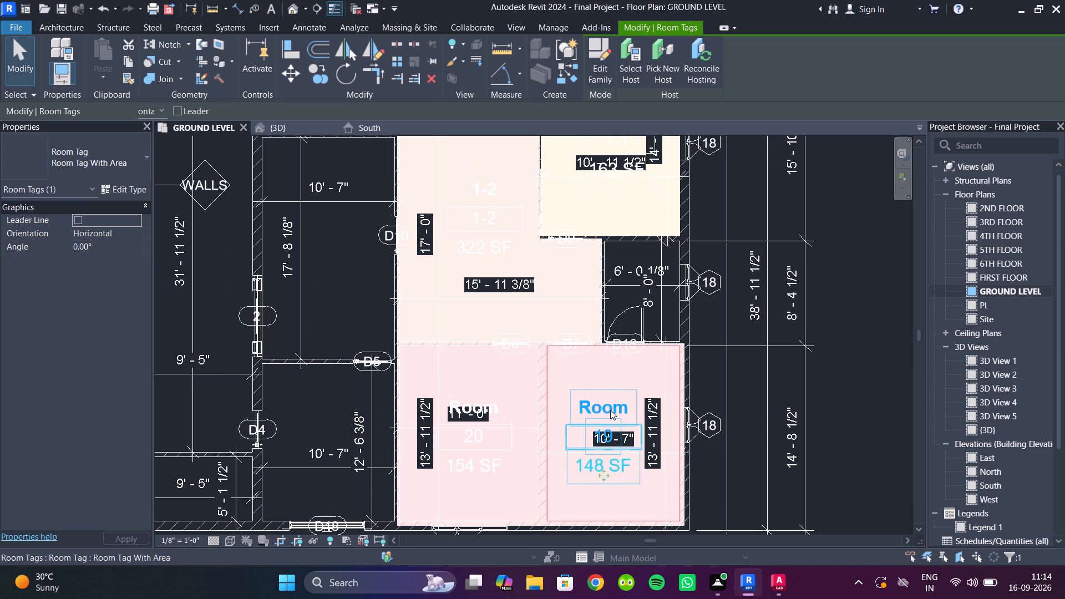
pyautogui.write('1-3')
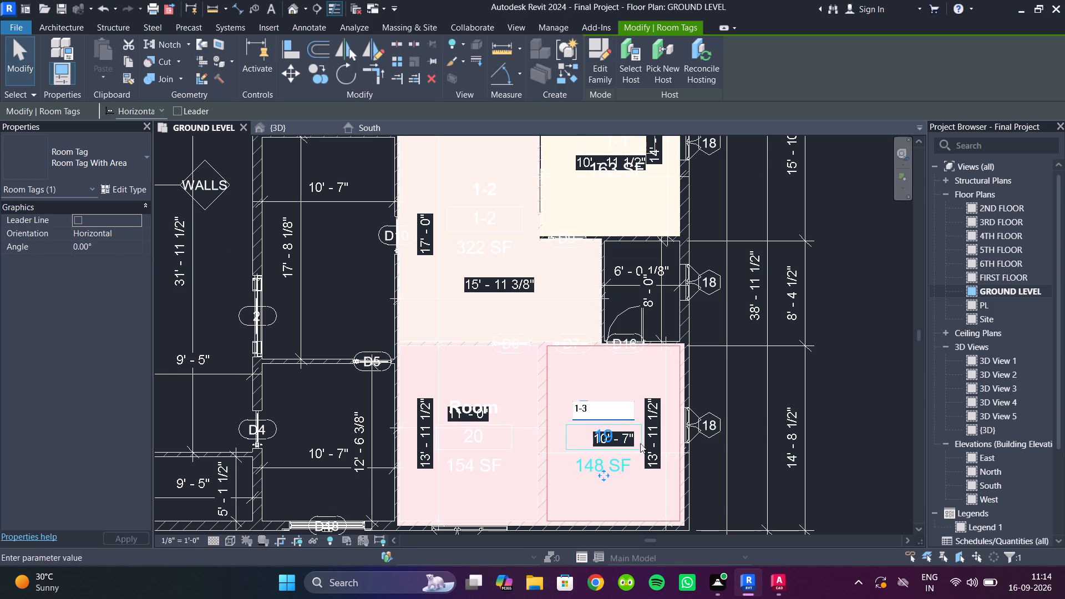
pyautogui.doubleClick(597, 431)
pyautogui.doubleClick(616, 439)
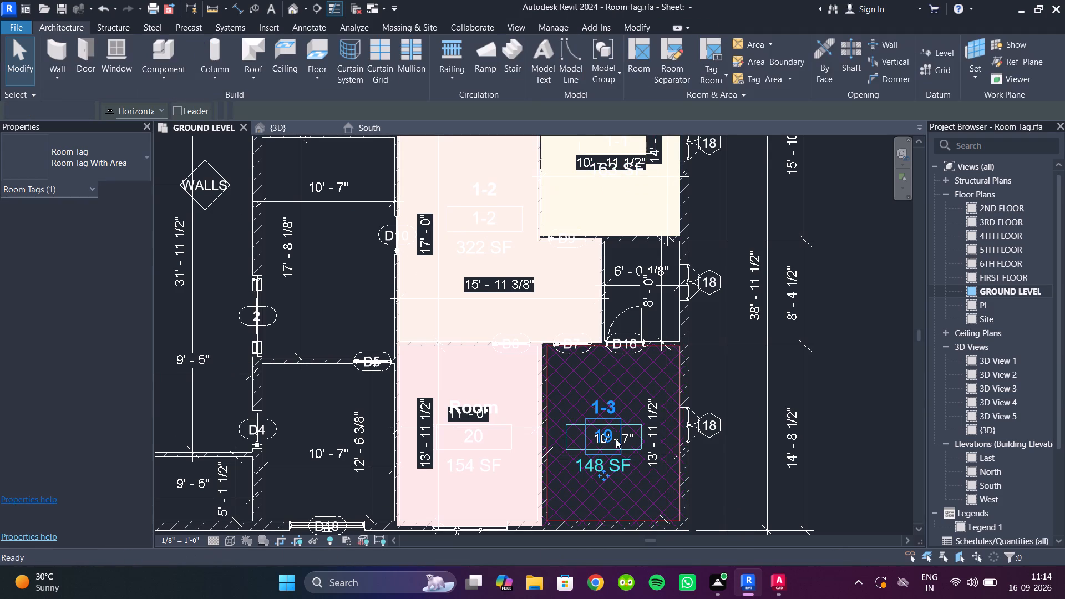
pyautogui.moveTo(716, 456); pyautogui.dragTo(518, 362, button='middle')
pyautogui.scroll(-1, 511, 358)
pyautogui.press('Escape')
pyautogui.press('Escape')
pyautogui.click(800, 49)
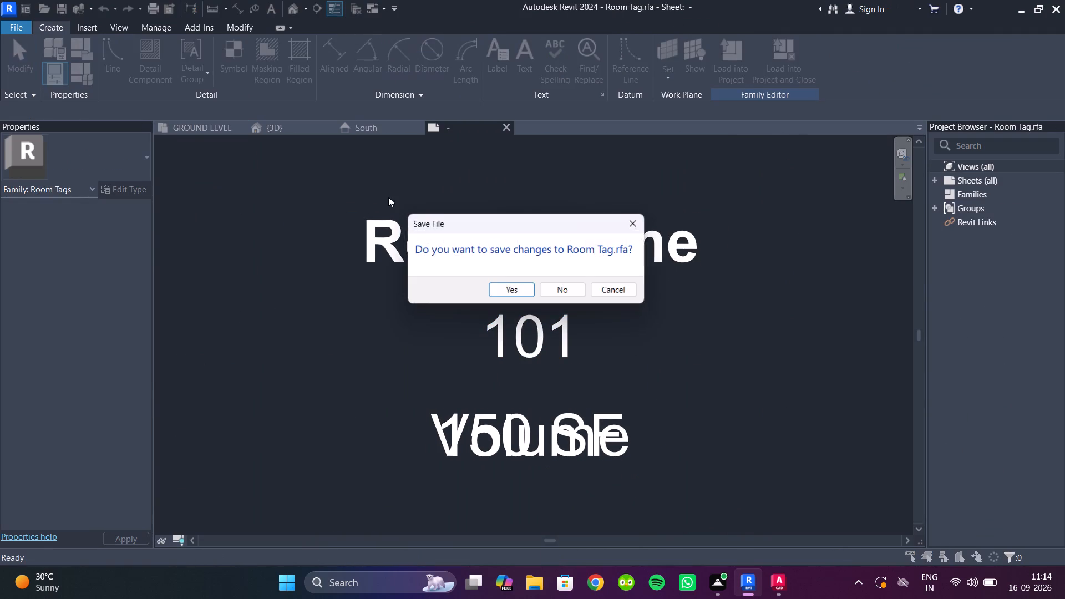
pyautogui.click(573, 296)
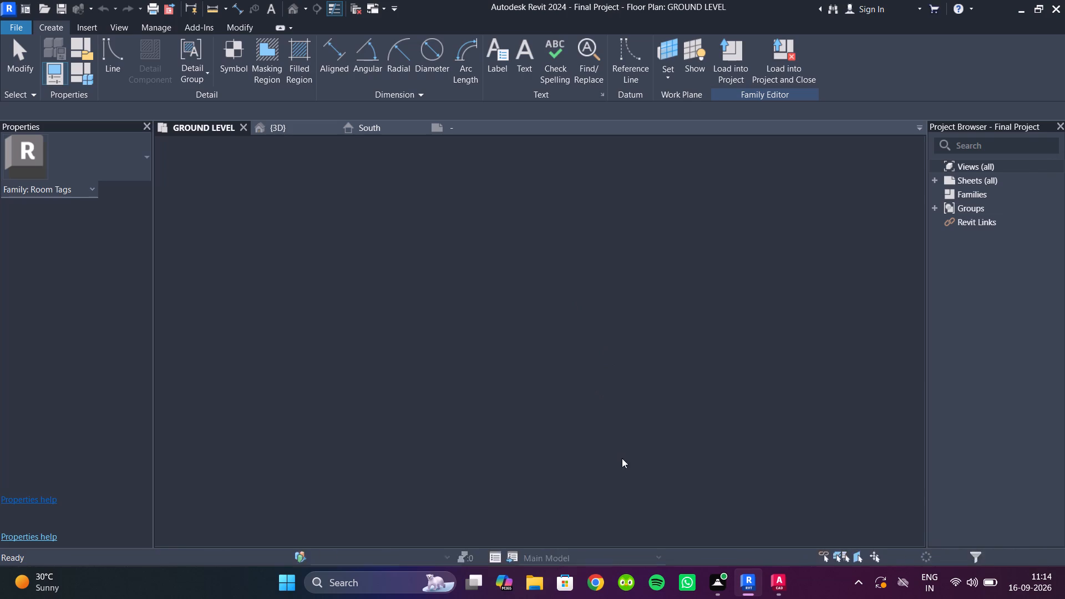
# Number the 10' 7" wide room south of door D7 as 1-3 in its room tag.
pyautogui.moveTo(621, 455); pyautogui.dragTo(523, 363, button='middle')
pyautogui.scroll(4, 672, 470)
pyautogui.moveTo(651, 434); pyautogui.dragTo(558, 361, button='middle')
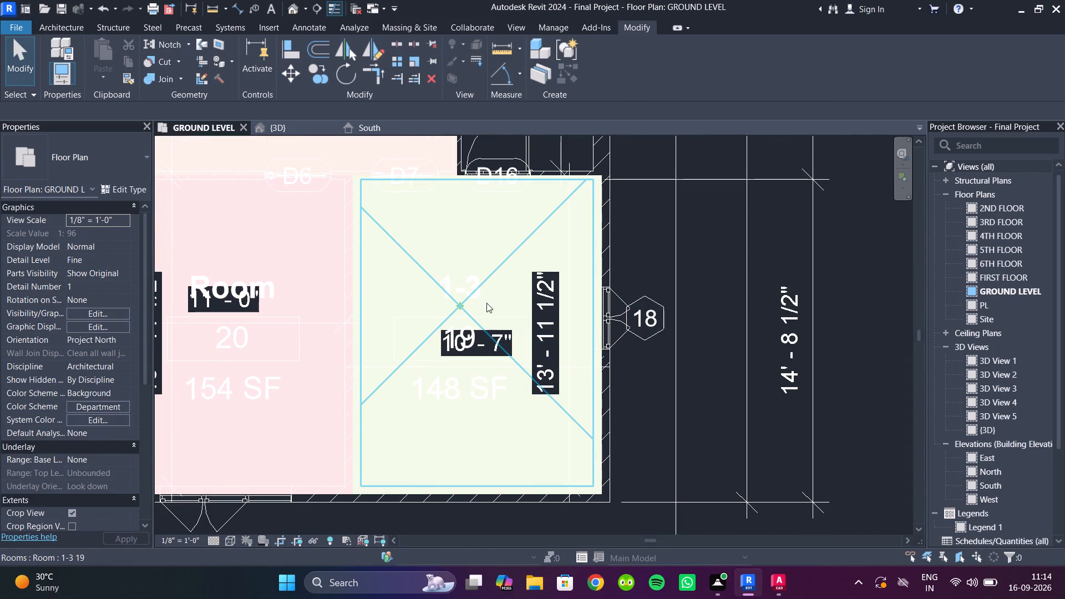
pyautogui.doubleClick(468, 332)
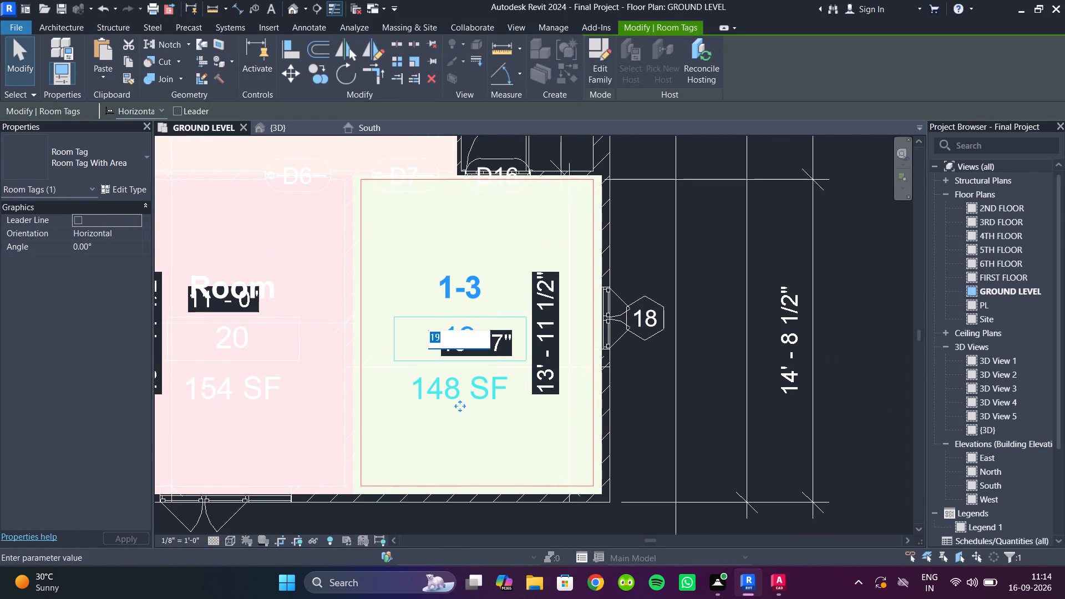
pyautogui.write('1-3')
pyautogui.click(726, 368)
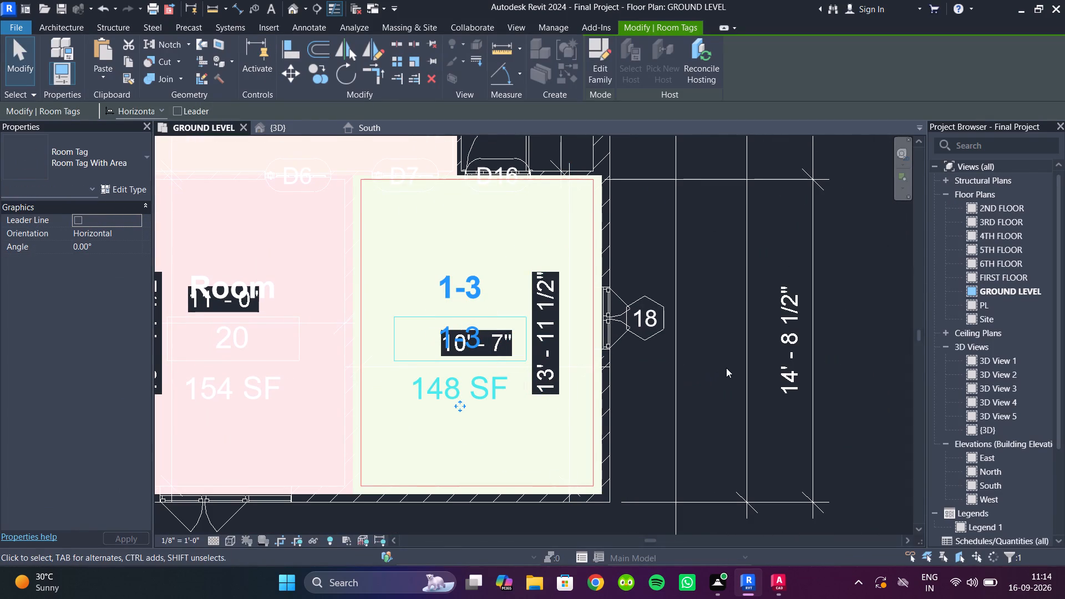
# Place a Department color fill legend beside the east side of the ground floor plan.
pyautogui.scroll(-10, 639, 292)
pyautogui.moveTo(860, 337); pyautogui.dragTo(532, 432, button='middle')
pyautogui.click(440, 292)
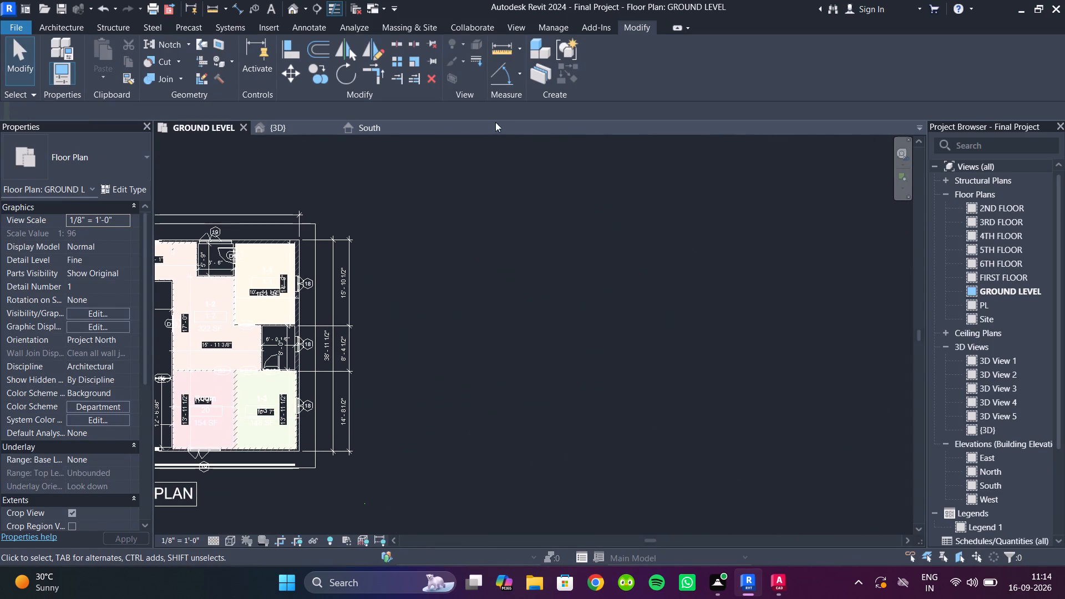
pyautogui.click(306, 28)
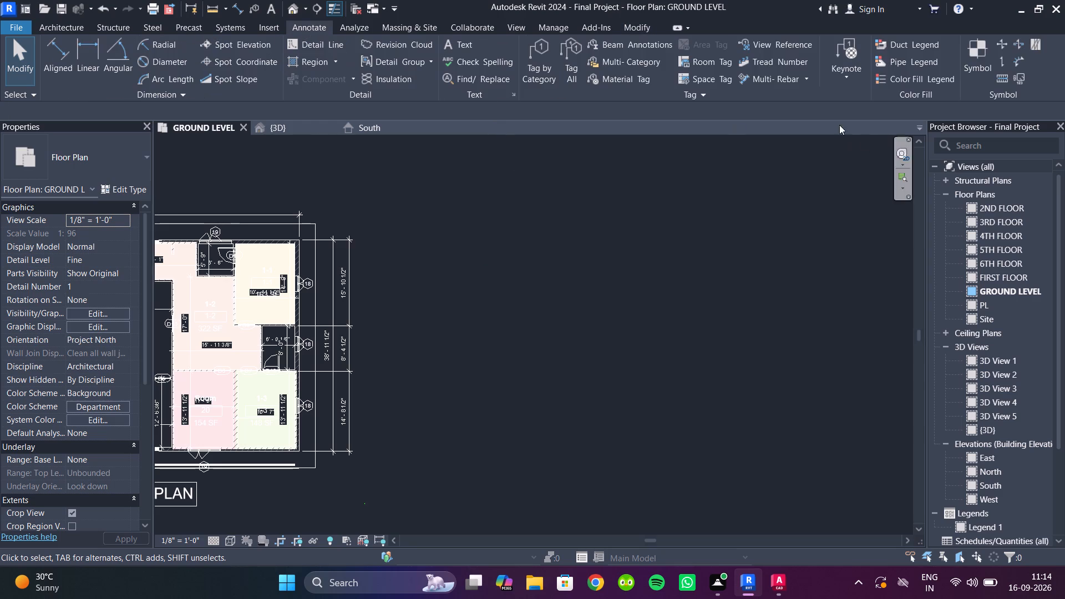
pyautogui.click(909, 77)
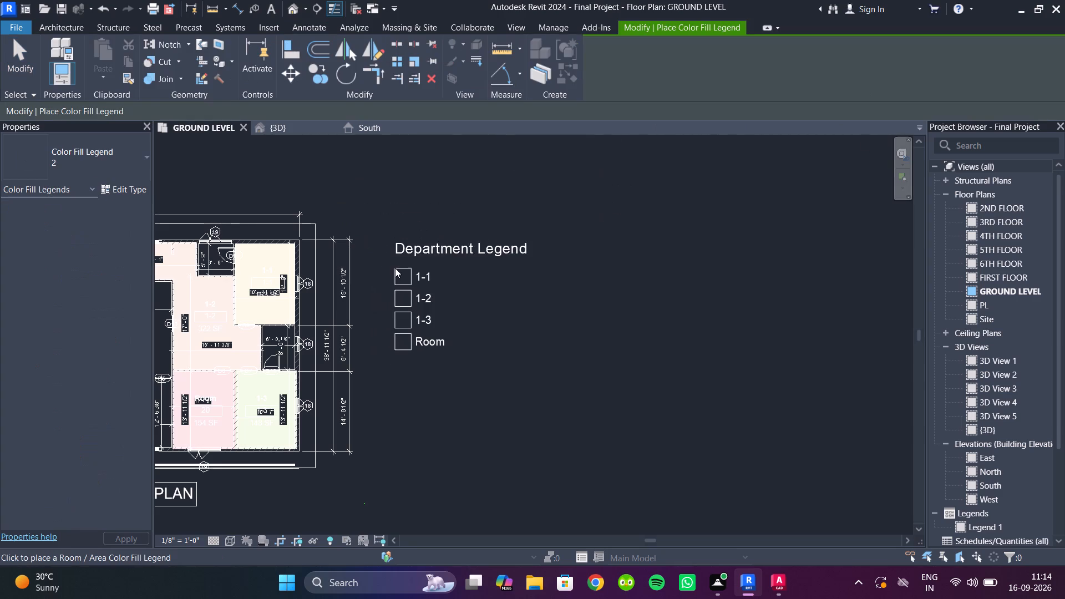
pyautogui.scroll(2, 384, 261)
pyautogui.moveTo(384, 261); pyautogui.dragTo(435, 263, button='middle')
pyautogui.click(438, 250)
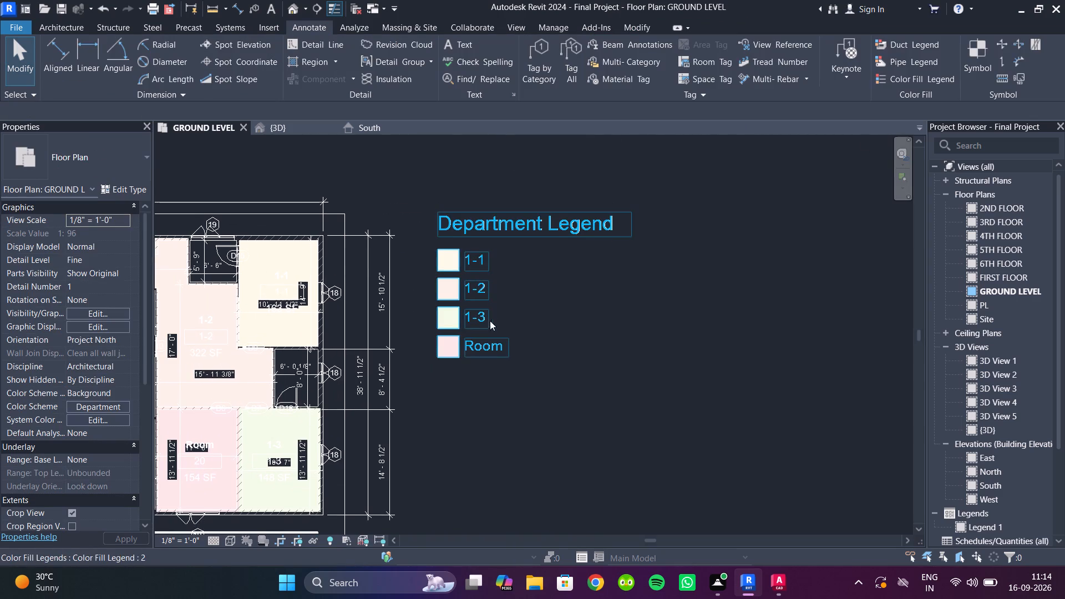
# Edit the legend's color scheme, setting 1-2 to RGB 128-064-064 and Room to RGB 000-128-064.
pyautogui.moveTo(486, 322); pyautogui.dragTo(568, 308, button='middle')
pyautogui.click(672, 290)
pyautogui.click(573, 205)
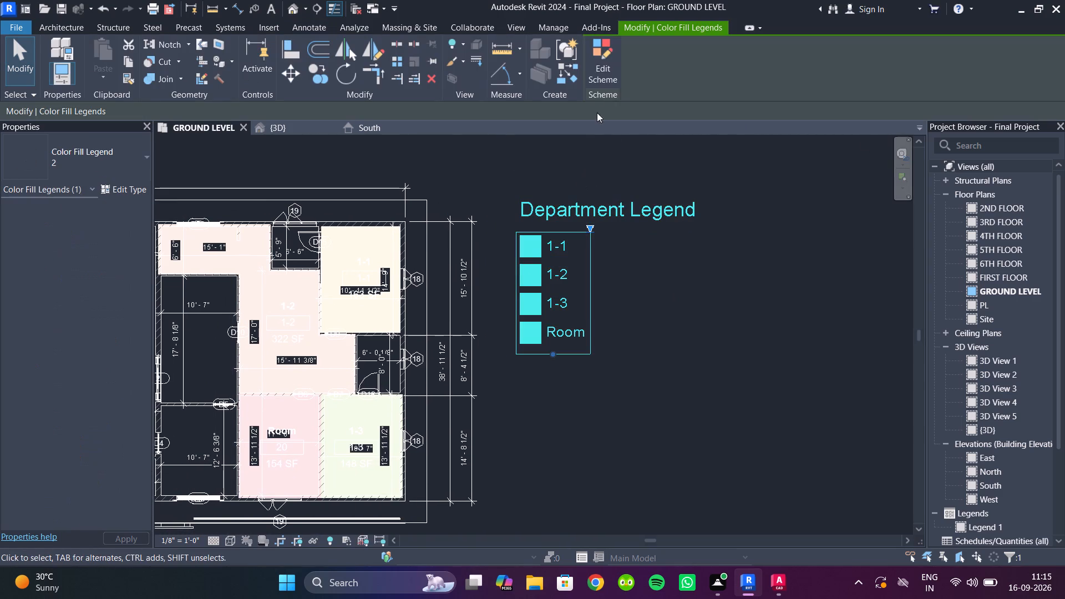
pyautogui.click(596, 68)
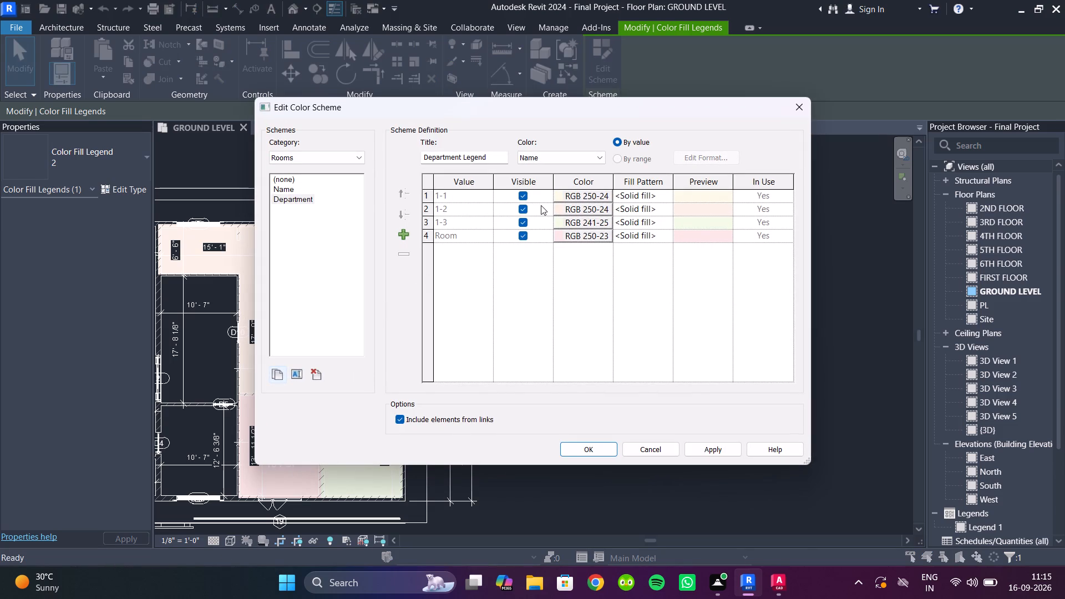
pyautogui.click(496, 207)
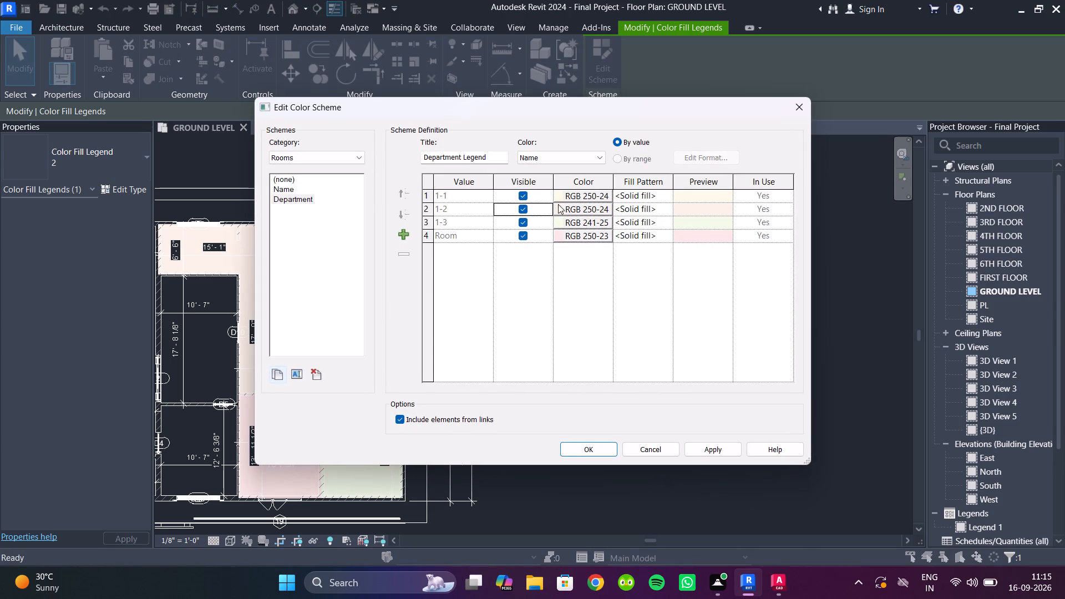
pyautogui.click(556, 204)
pyautogui.click(398, 216)
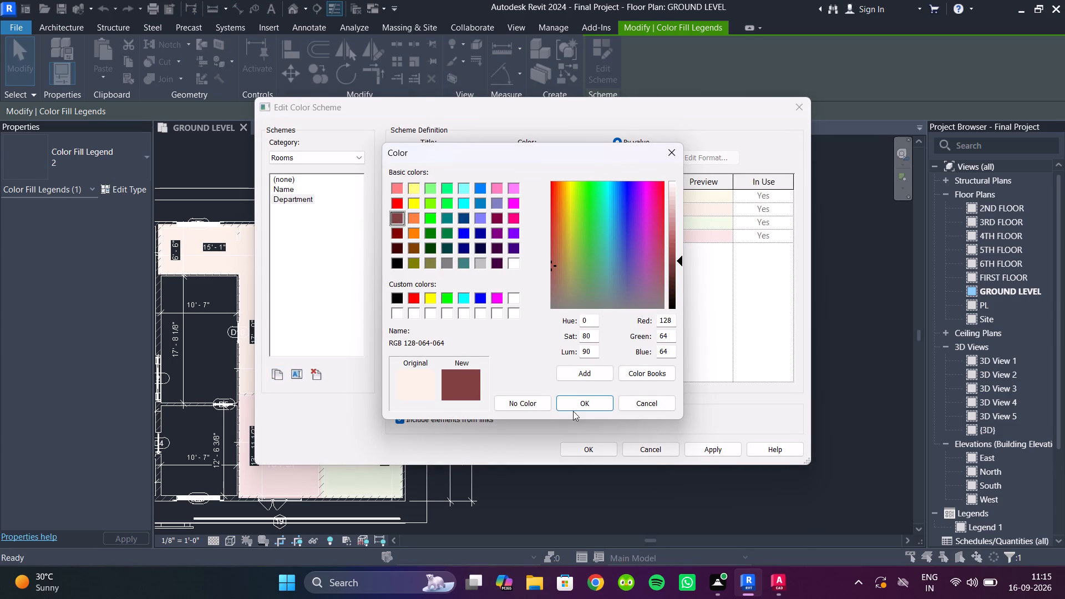
pyautogui.click(579, 400)
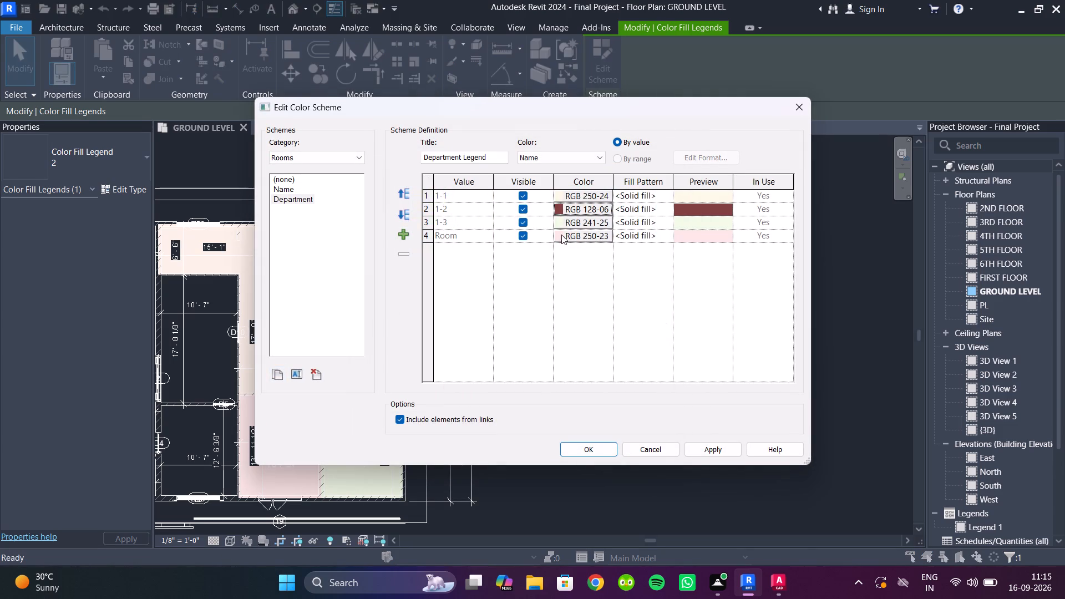
pyautogui.click(557, 235)
pyautogui.click(450, 228)
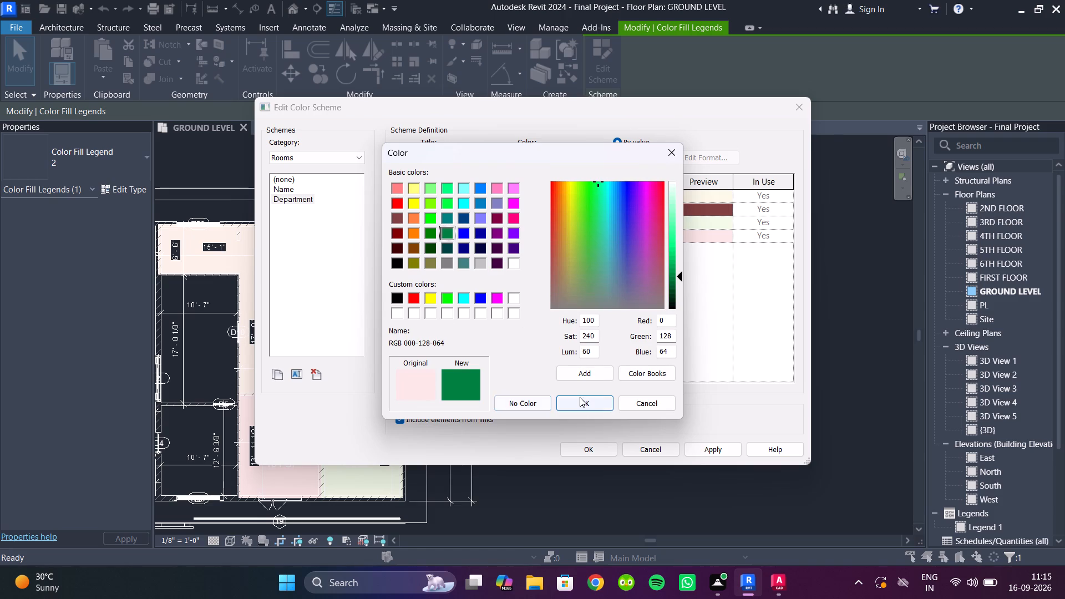
pyautogui.click(580, 397)
pyautogui.click(585, 453)
pyautogui.click(595, 429)
# Examine the recolored rooms and the central hall's tag against the Department Legend.
pyautogui.scroll(-2, 595, 429)
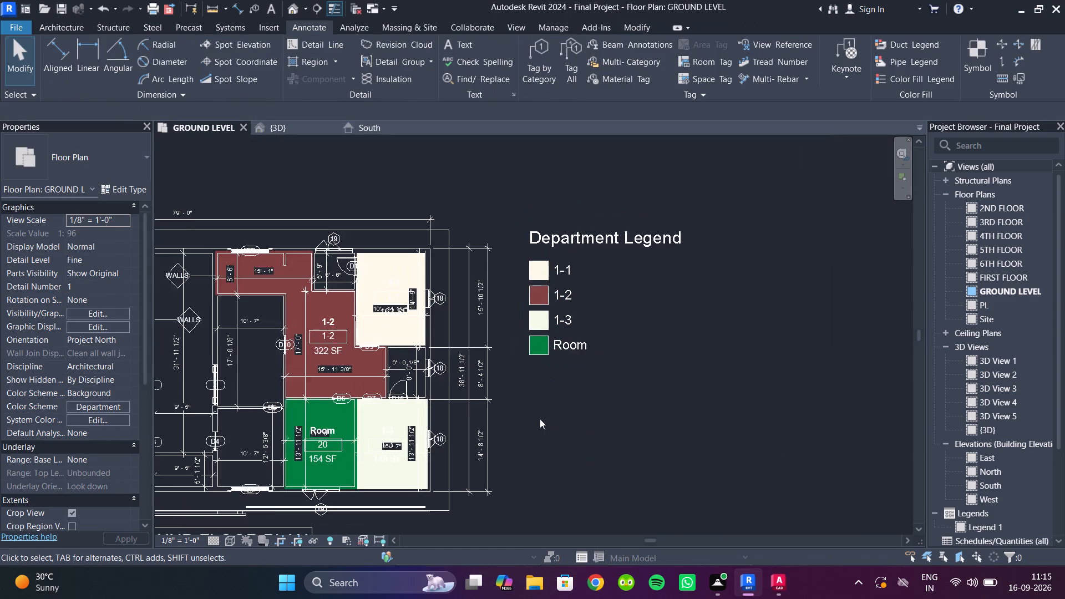
pyautogui.moveTo(520, 415); pyautogui.dragTo(591, 382, button='middle')
pyautogui.scroll(2, 595, 377)
pyautogui.scroll(1, 641, 397)
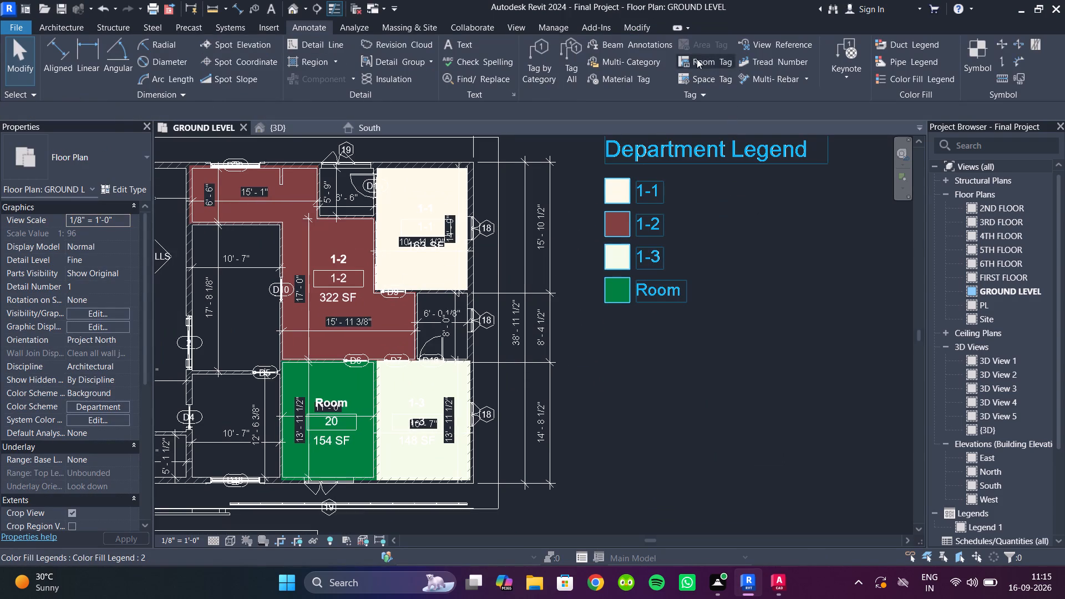
pyautogui.click(60, 28)
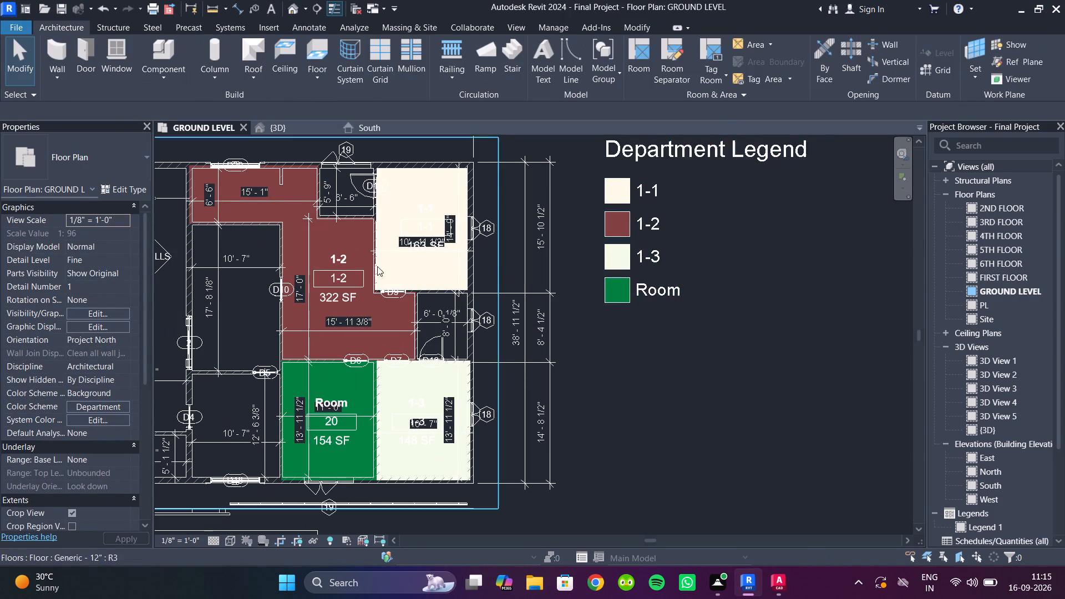
pyautogui.moveTo(377, 266); pyautogui.dragTo(544, 290, button='middle')
pyautogui.scroll(8, 468, 200)
pyautogui.moveTo(623, 457); pyautogui.dragTo(473, 290, button='middle')
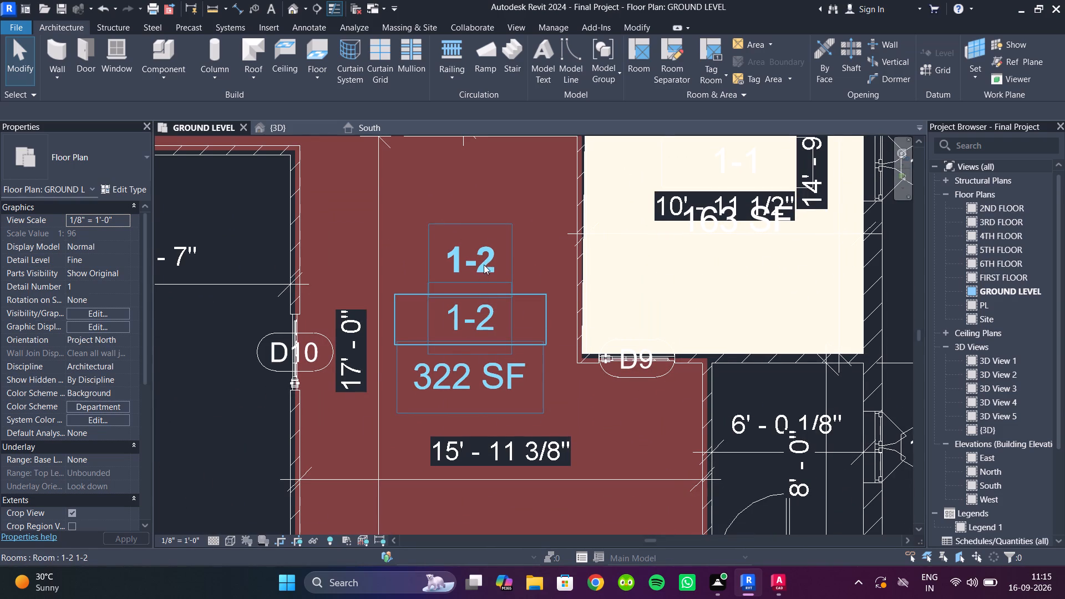
pyautogui.scroll(-8, 513, 261)
pyautogui.moveTo(708, 327); pyautogui.dragTo(595, 362, button='middle')
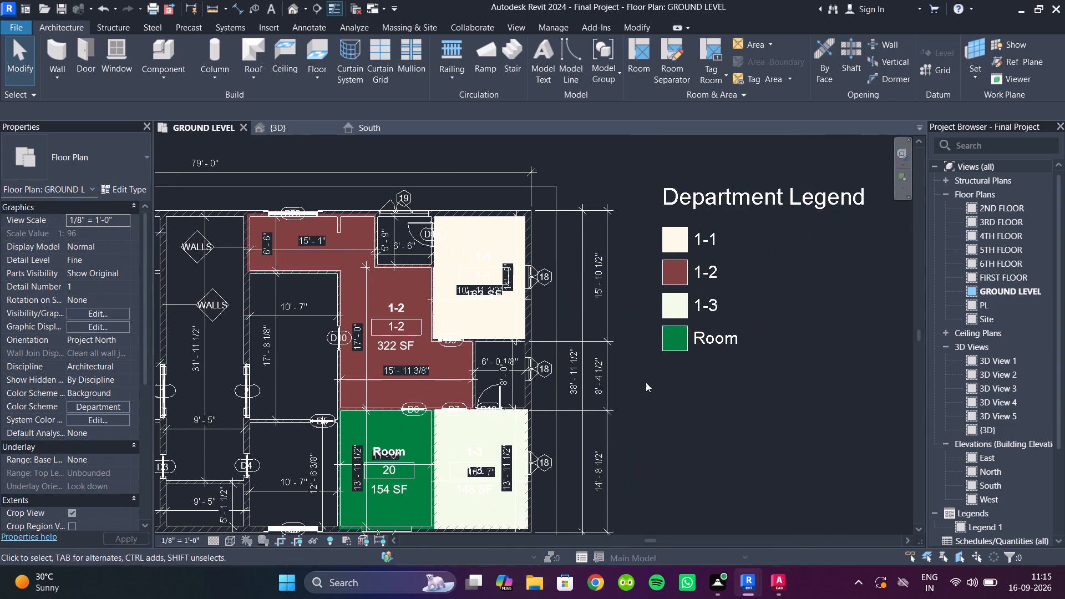
pyautogui.click(654, 384)
# Place a tagged room in the 9' 5" wide central corridor between doors 1 and 2.
pyautogui.click(636, 47)
pyautogui.moveTo(285, 321); pyautogui.dragTo(548, 318, button='middle')
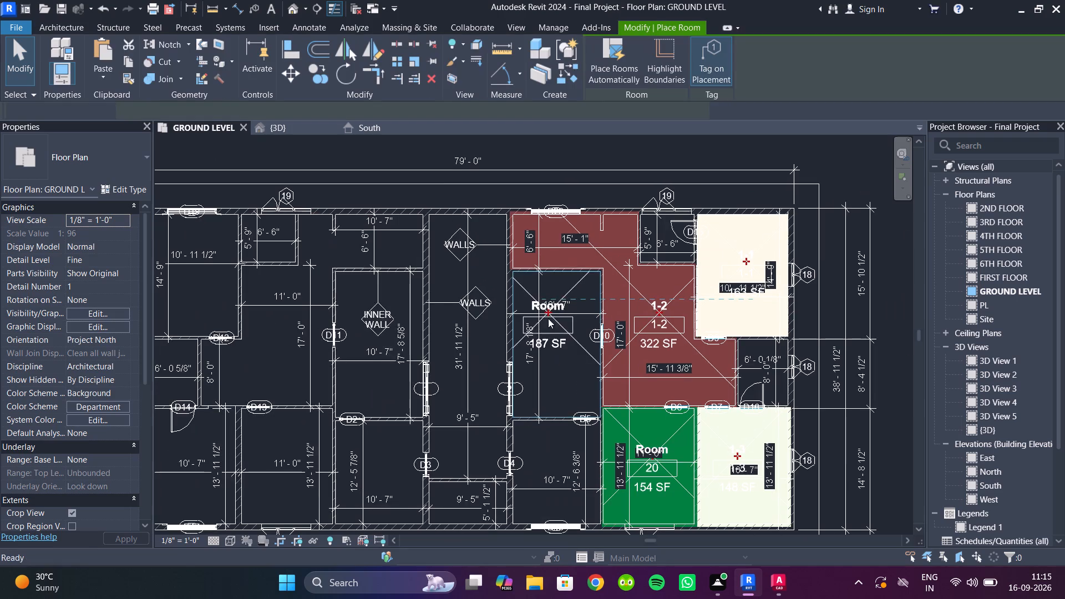
pyautogui.scroll(4, 475, 347)
pyautogui.click(475, 347)
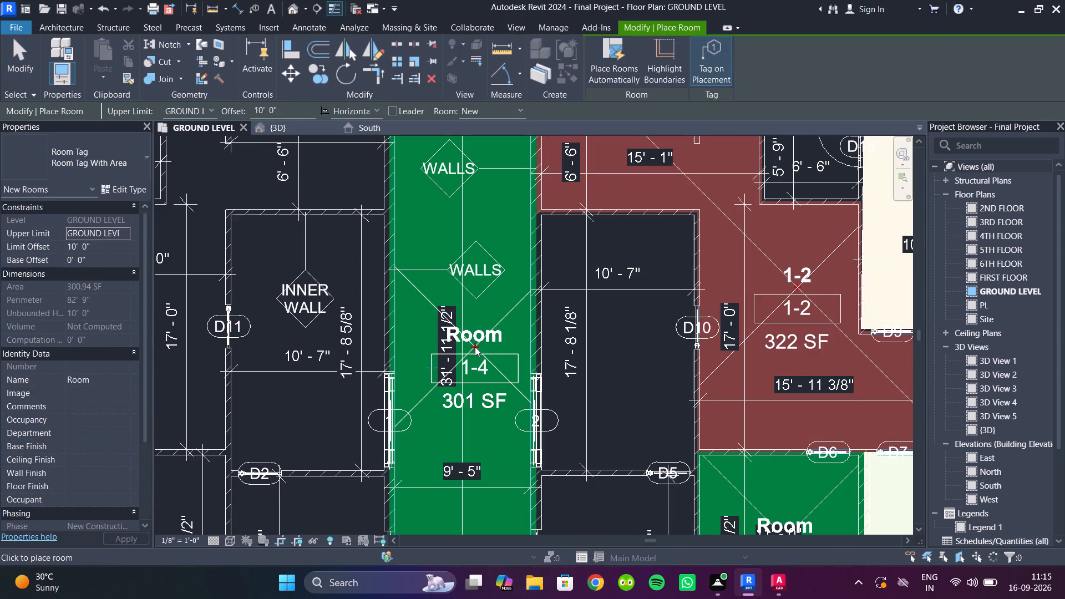
pyautogui.press('Escape')
pyautogui.scroll(6, 478, 362)
pyautogui.press('Escape')
pyautogui.press('Escape')
pyautogui.press('Escape')
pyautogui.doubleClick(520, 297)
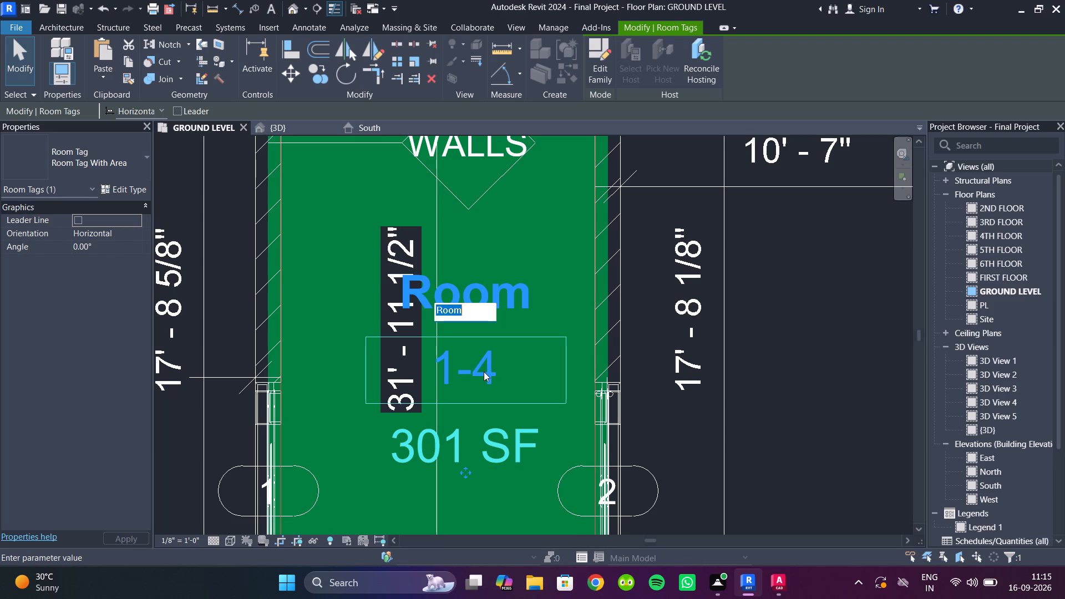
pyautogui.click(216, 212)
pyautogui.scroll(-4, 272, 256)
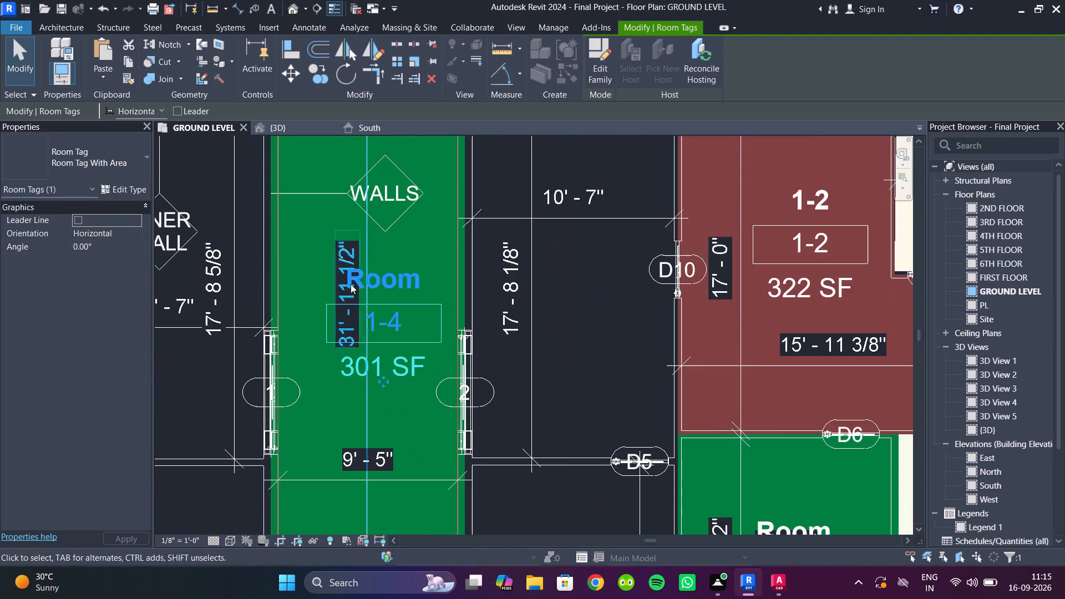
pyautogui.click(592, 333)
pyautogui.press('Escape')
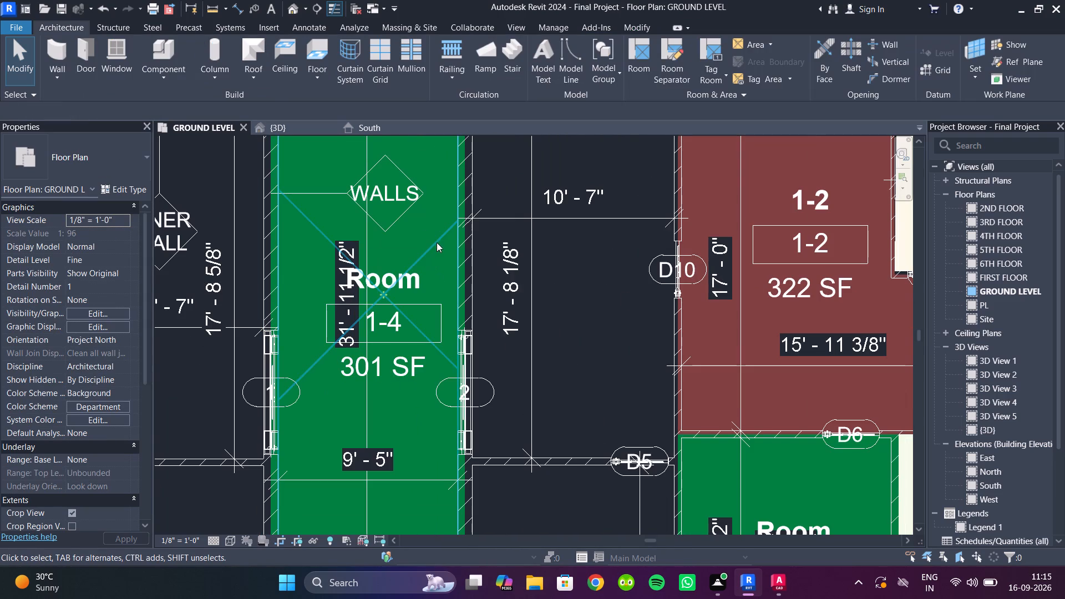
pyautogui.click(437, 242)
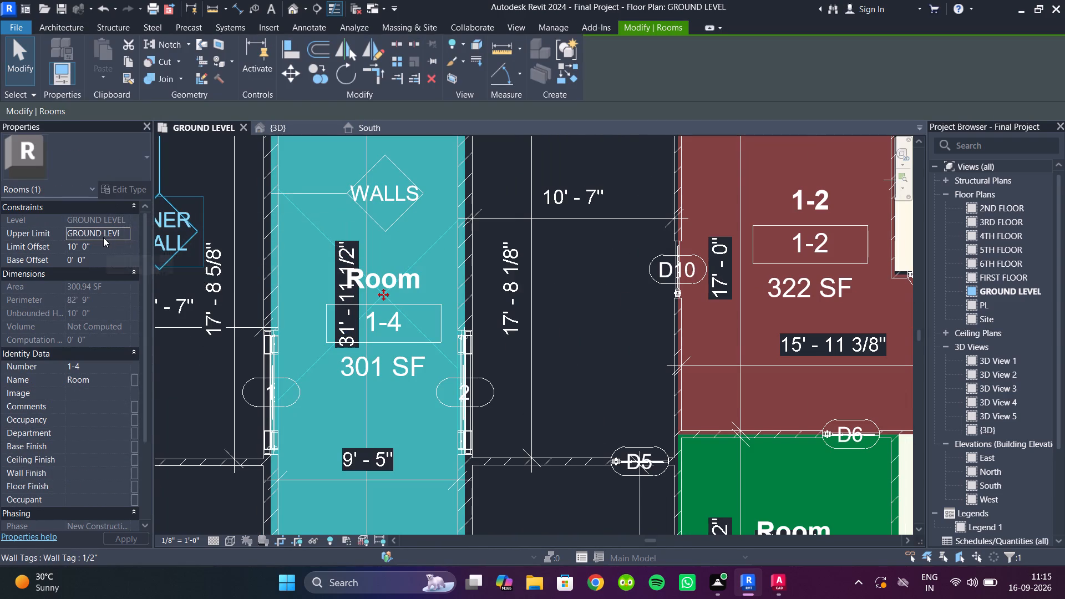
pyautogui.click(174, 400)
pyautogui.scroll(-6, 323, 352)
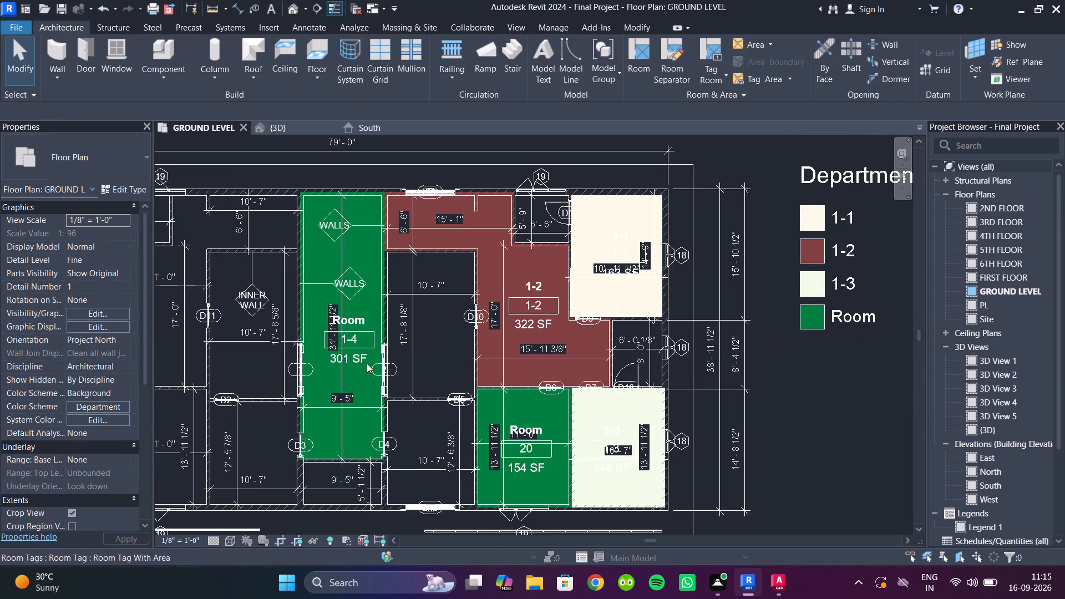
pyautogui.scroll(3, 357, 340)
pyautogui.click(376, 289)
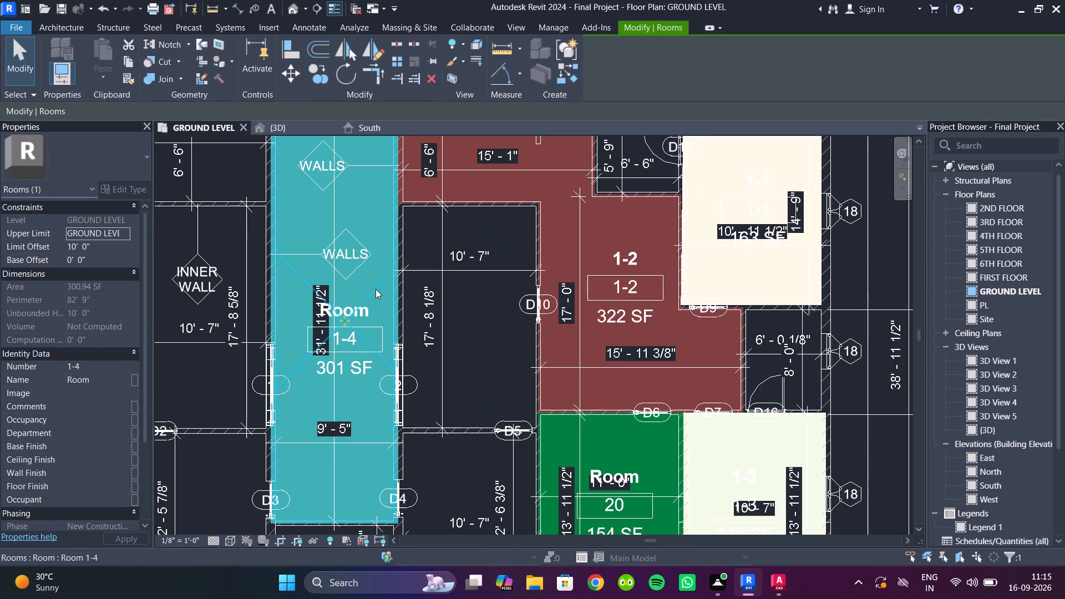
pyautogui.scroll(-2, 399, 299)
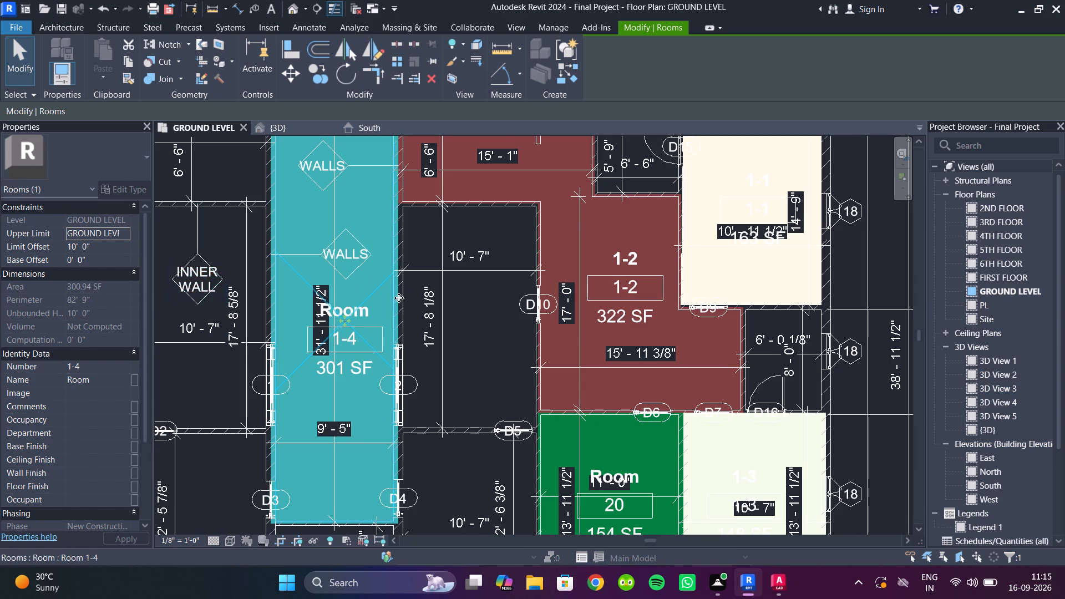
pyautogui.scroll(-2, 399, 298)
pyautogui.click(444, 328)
# Place a room in the 11' 0" wide space west of door D11, using the plain Room Tag type.
pyautogui.click(635, 55)
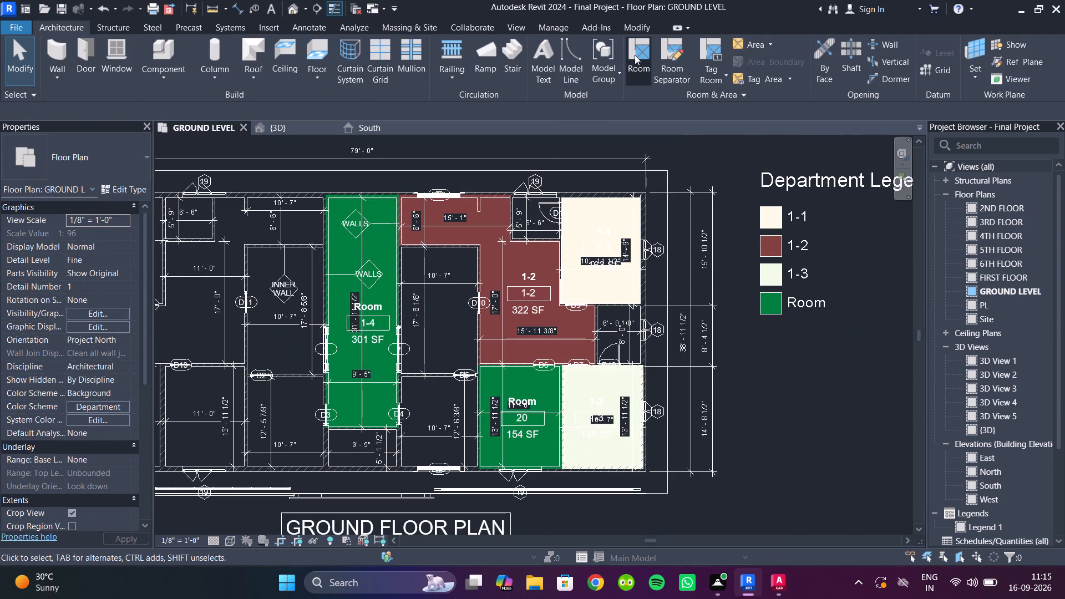
pyautogui.moveTo(189, 324); pyautogui.dragTo(272, 342, button='middle')
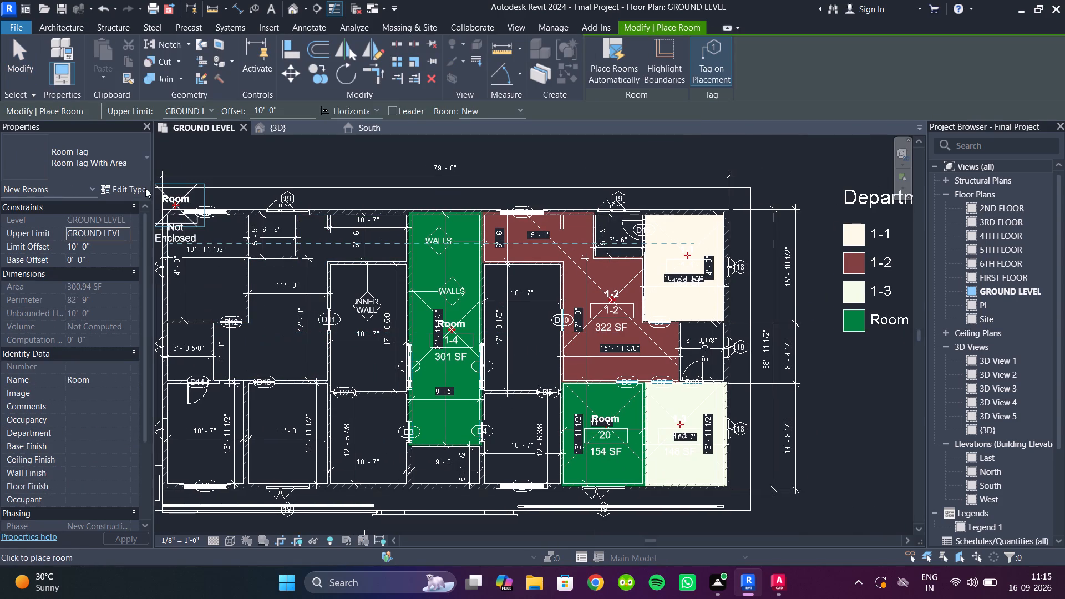
pyautogui.click(107, 163)
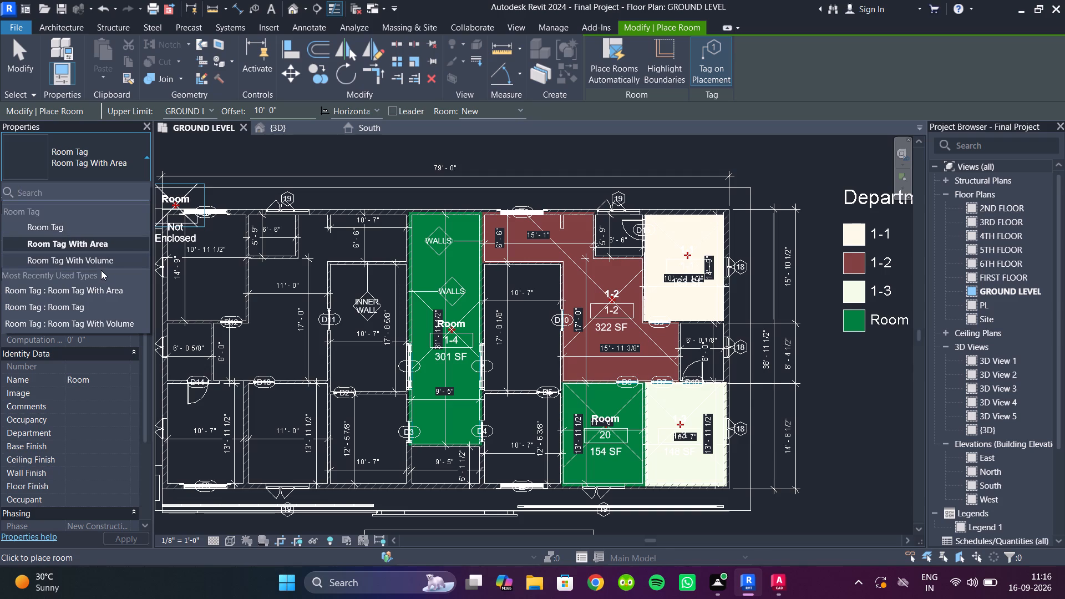
pyautogui.scroll(6, 459, 353)
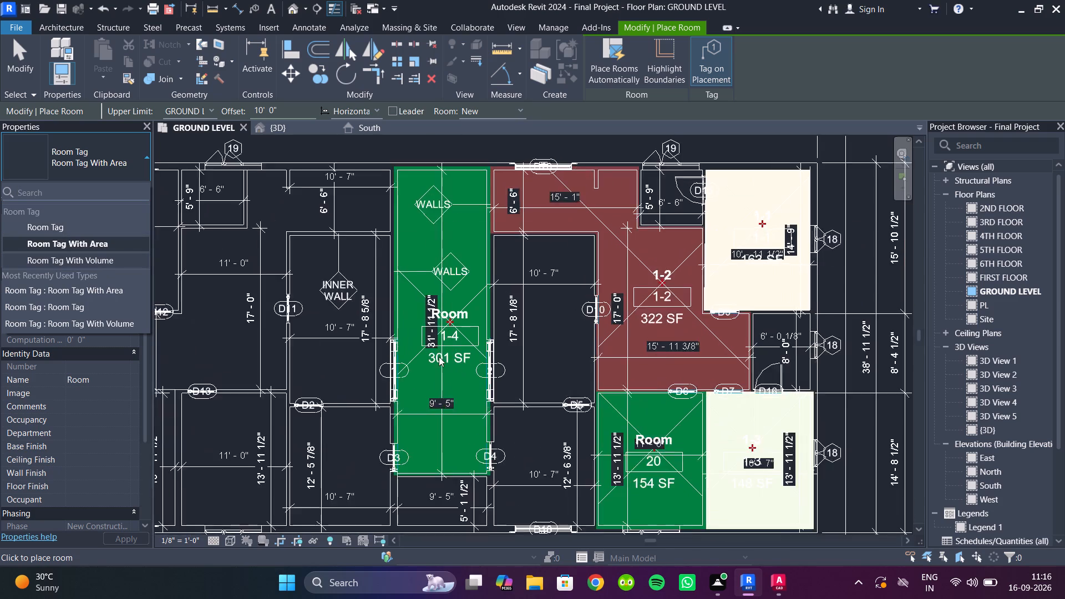
pyautogui.scroll(2, 439, 357)
pyautogui.scroll(-1, 476, 361)
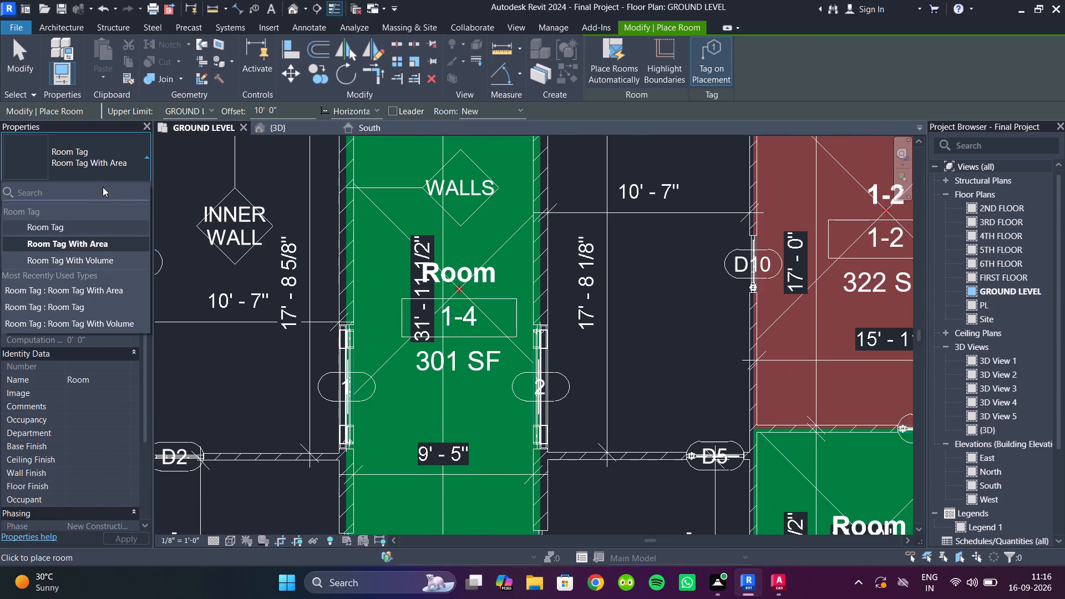
pyautogui.click(59, 232)
pyautogui.moveTo(328, 337); pyautogui.dragTo(595, 343, button='middle')
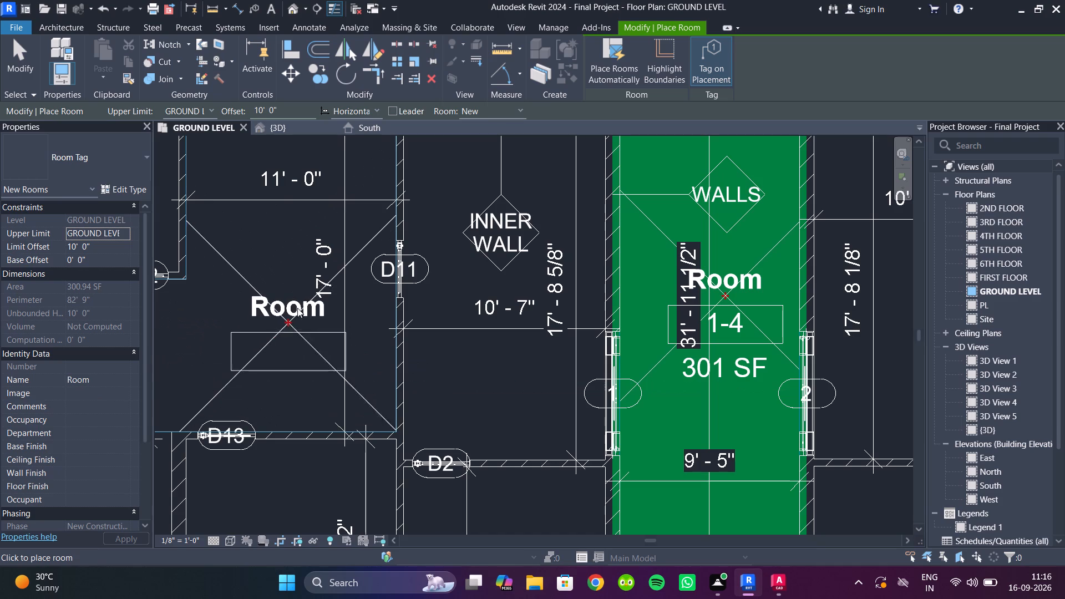
pyautogui.click(275, 296)
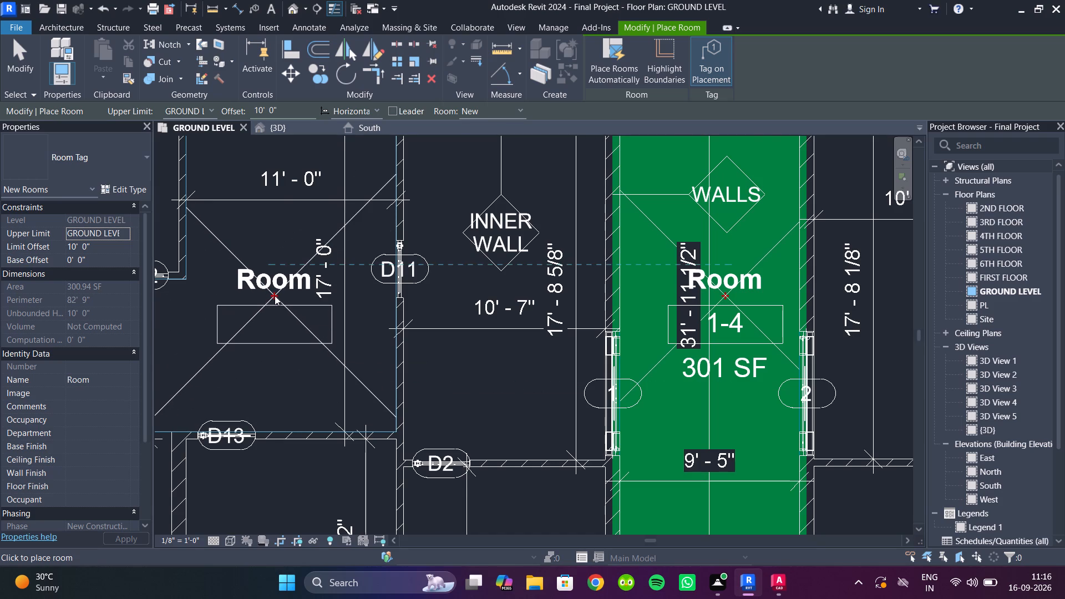
pyautogui.moveTo(301, 312); pyautogui.dragTo(371, 362, button='middle')
pyautogui.press('Escape')
pyautogui.press('Escape')
pyautogui.press('Escape')
pyautogui.doubleClick(350, 324)
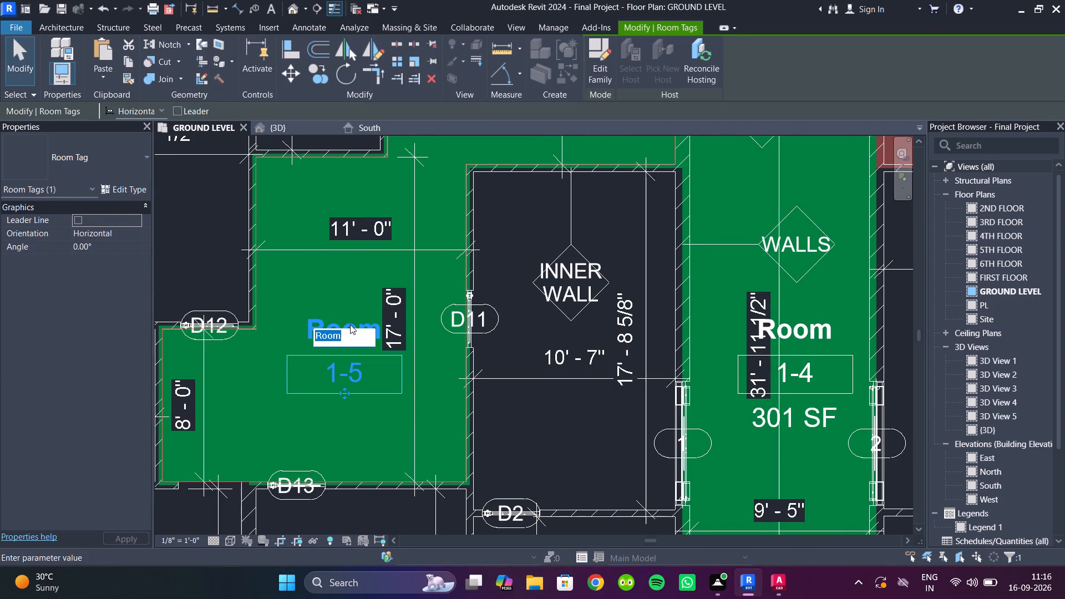
pyautogui.click(575, 430)
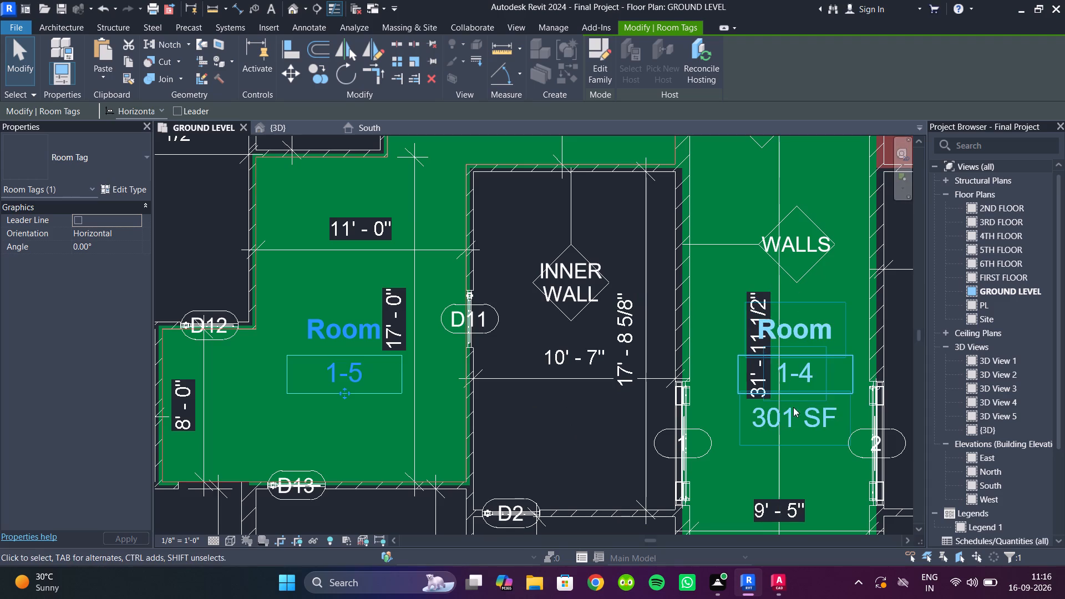
# Set the room number of the northeast corner room 1-1 to 1.
pyautogui.scroll(6, 804, 398)
pyautogui.scroll(-7, 819, 370)
pyautogui.moveTo(744, 363); pyautogui.dragTo(316, 343, button='middle')
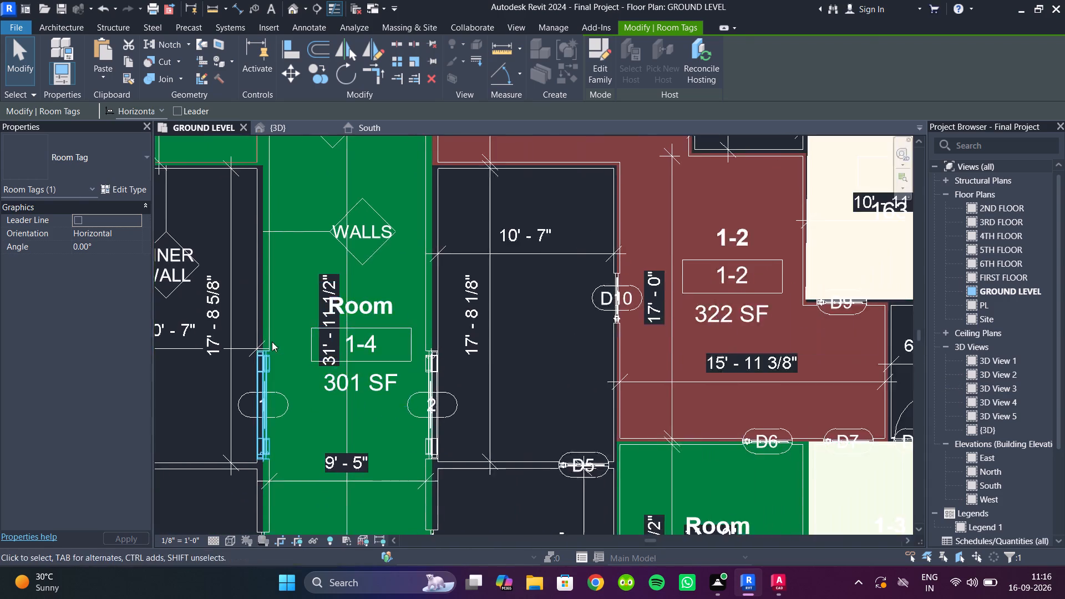
pyautogui.scroll(-4, 281, 349)
pyautogui.moveTo(590, 352); pyautogui.dragTo(423, 398, button='middle')
pyautogui.scroll(4, 415, 334)
pyautogui.scroll(4, 669, 294)
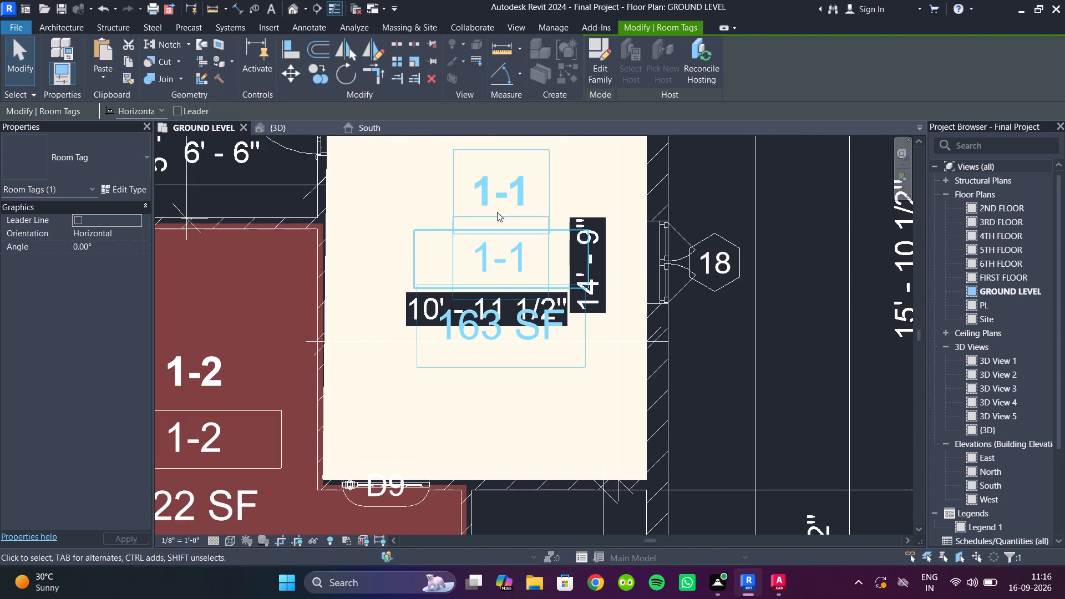
pyautogui.doubleClick(516, 253)
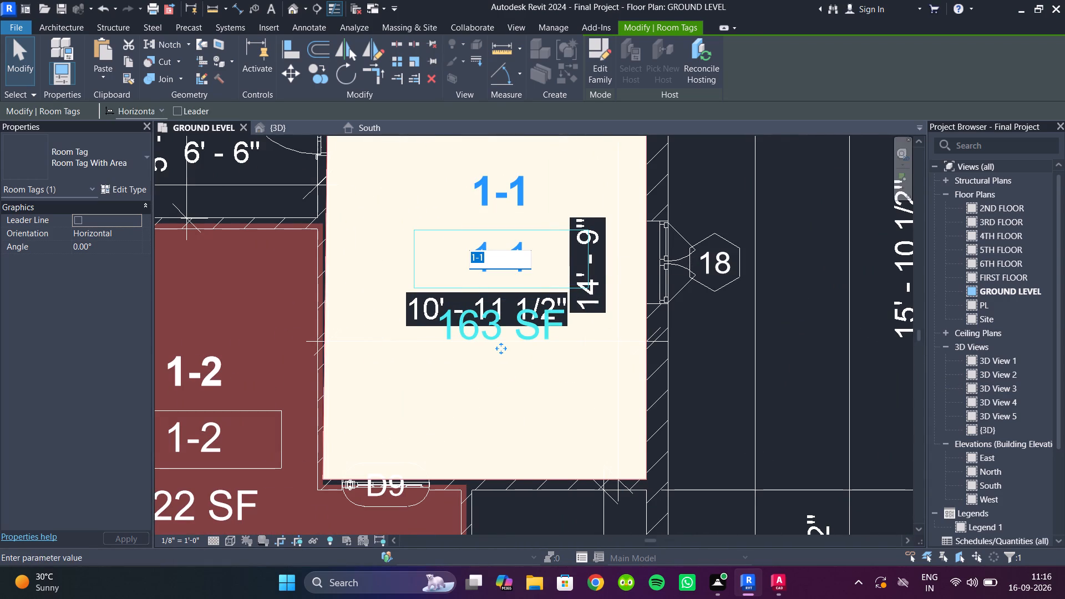
pyautogui.press('1')
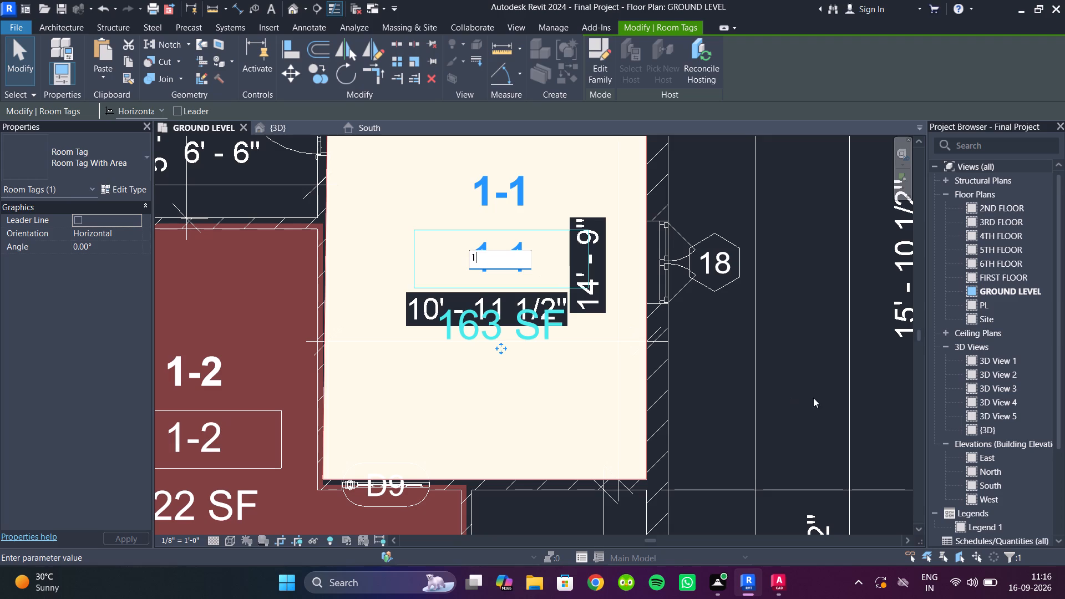
pyautogui.click(815, 385)
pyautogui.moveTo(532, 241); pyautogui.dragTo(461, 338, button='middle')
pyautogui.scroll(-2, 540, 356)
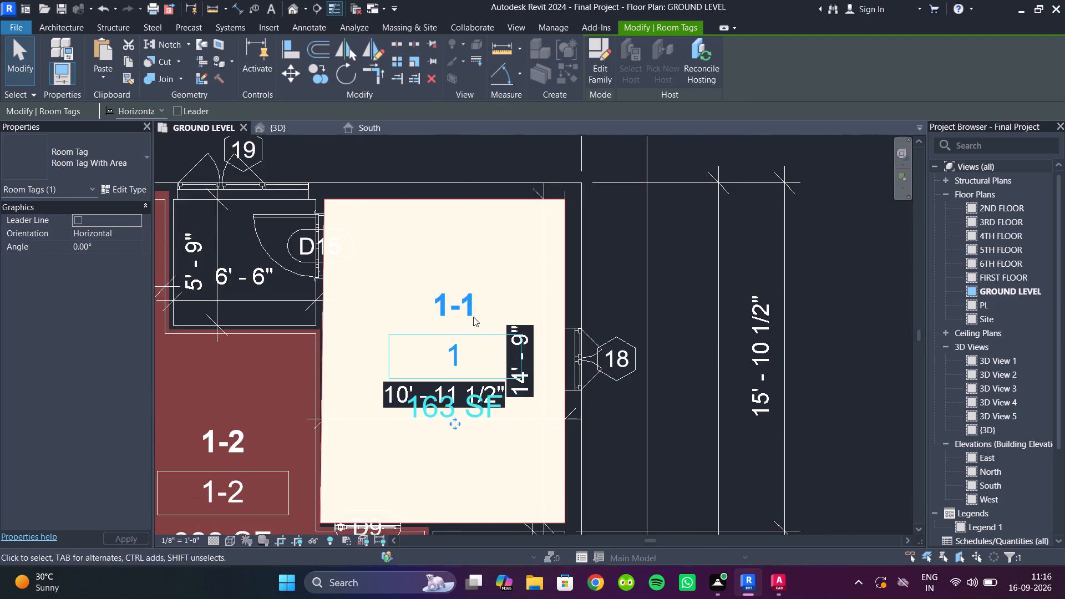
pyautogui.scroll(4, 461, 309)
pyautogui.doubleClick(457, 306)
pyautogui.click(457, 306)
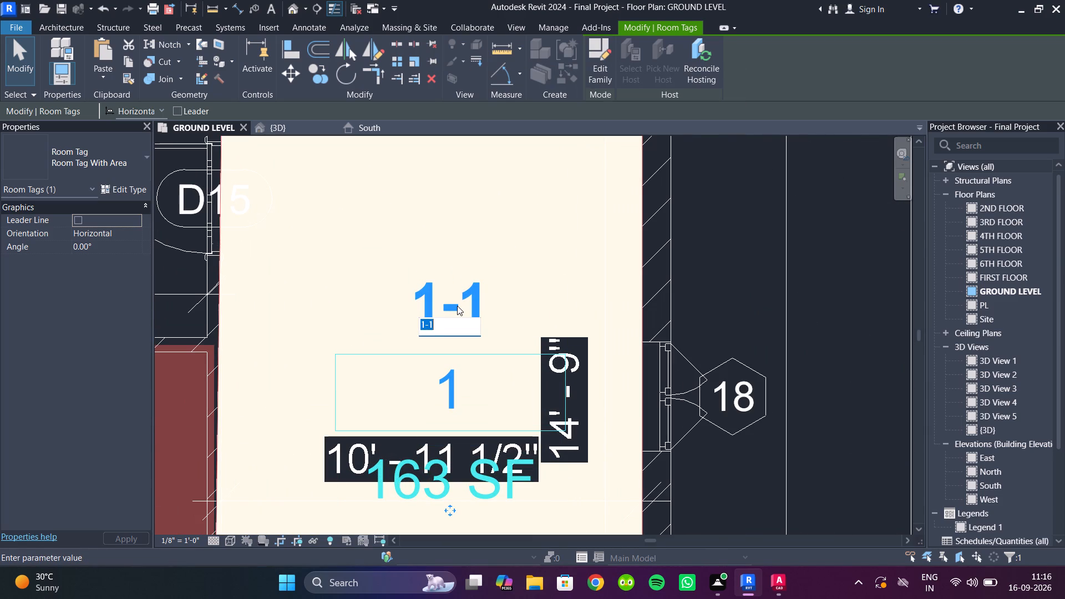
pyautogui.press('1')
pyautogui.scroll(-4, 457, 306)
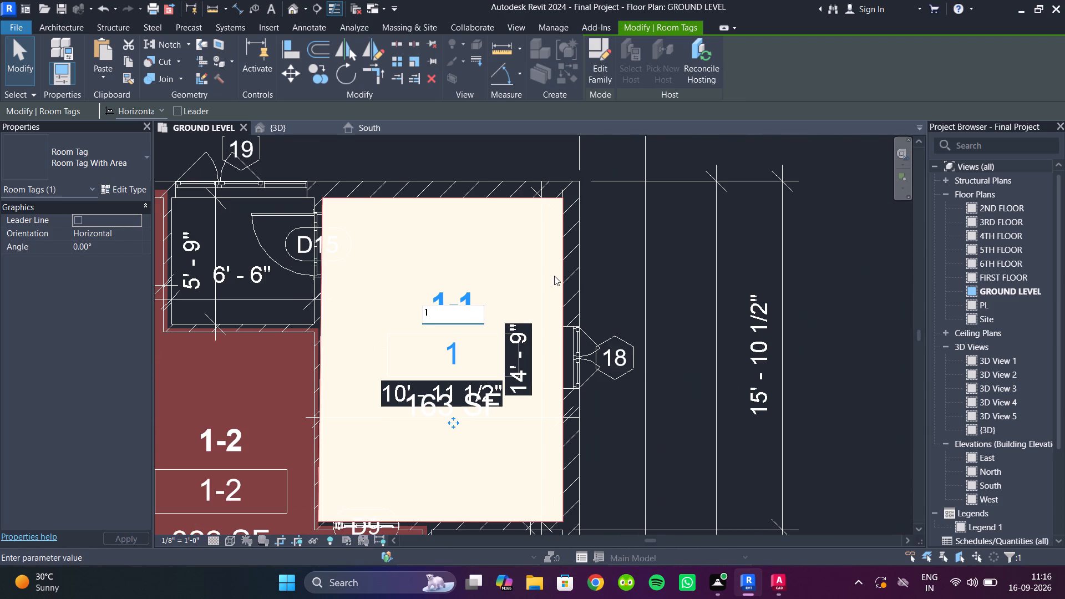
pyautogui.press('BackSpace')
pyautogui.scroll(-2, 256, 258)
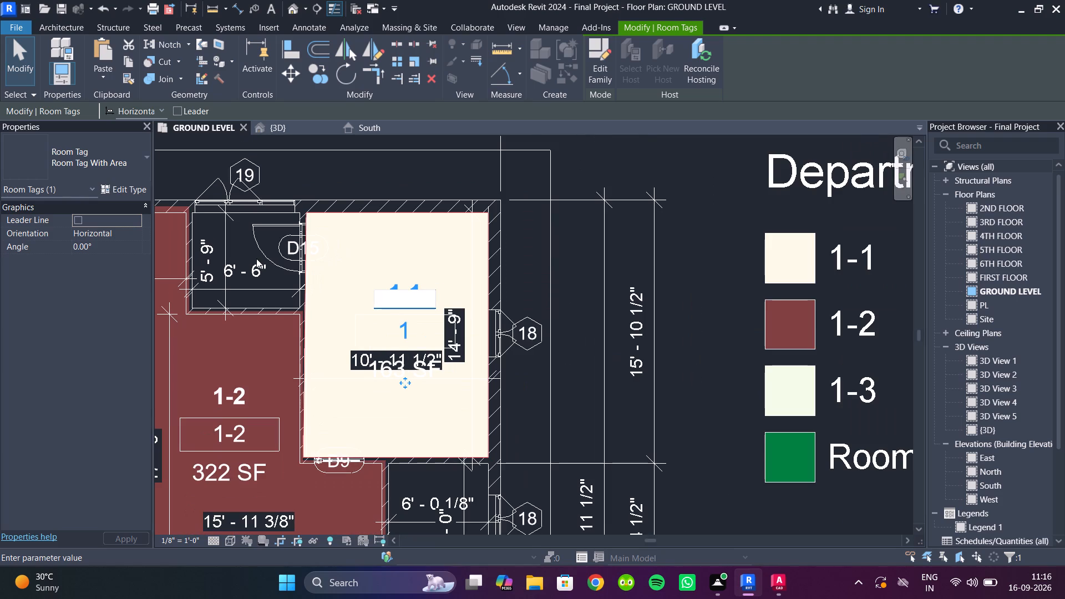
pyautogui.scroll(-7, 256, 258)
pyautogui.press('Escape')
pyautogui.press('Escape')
# Place a tagged room in the 10' 11 1/2" by 14' 9" space at the plan's northwest corner.
pyautogui.moveTo(460, 245); pyautogui.dragTo(532, 254, button='middle')
pyautogui.scroll(-1, 532, 254)
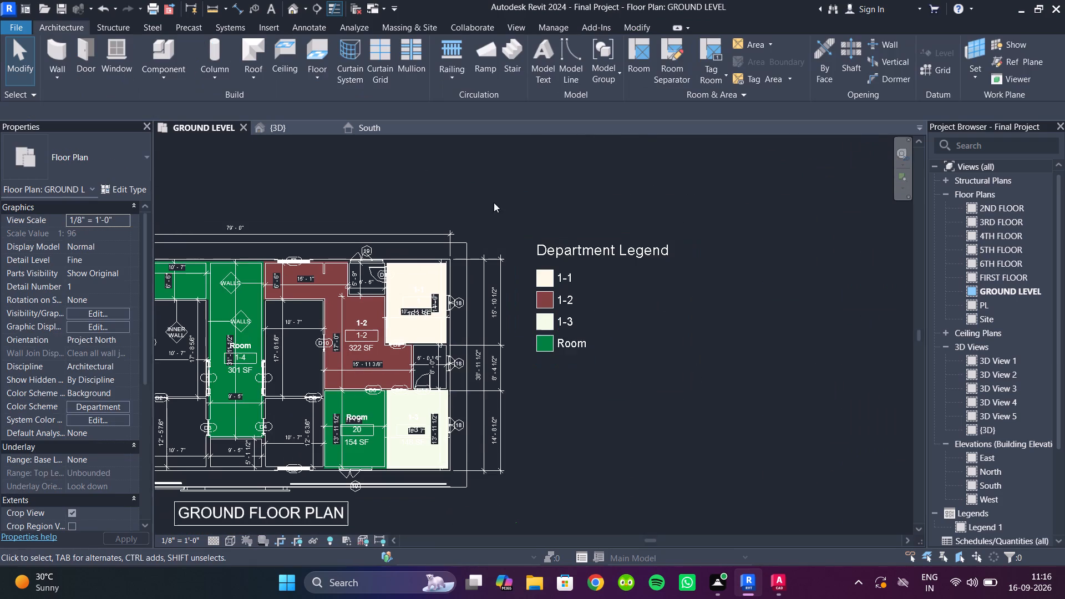
pyautogui.click(493, 200)
pyautogui.click(640, 43)
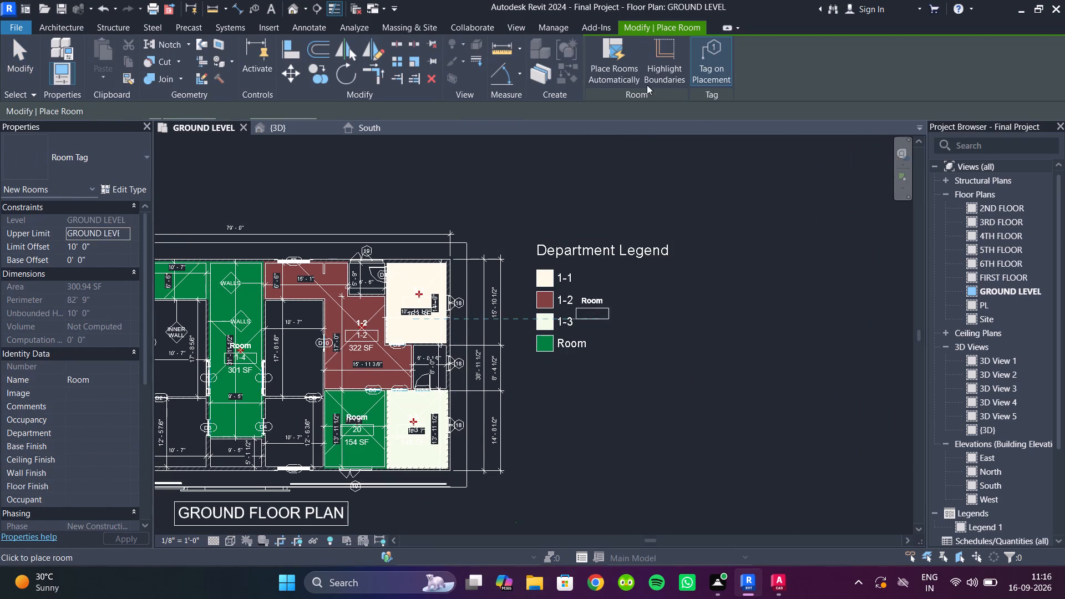
pyautogui.moveTo(447, 216); pyautogui.dragTo(776, 184, button='middle')
pyautogui.scroll(-1, 601, 270)
pyautogui.scroll(3, 436, 230)
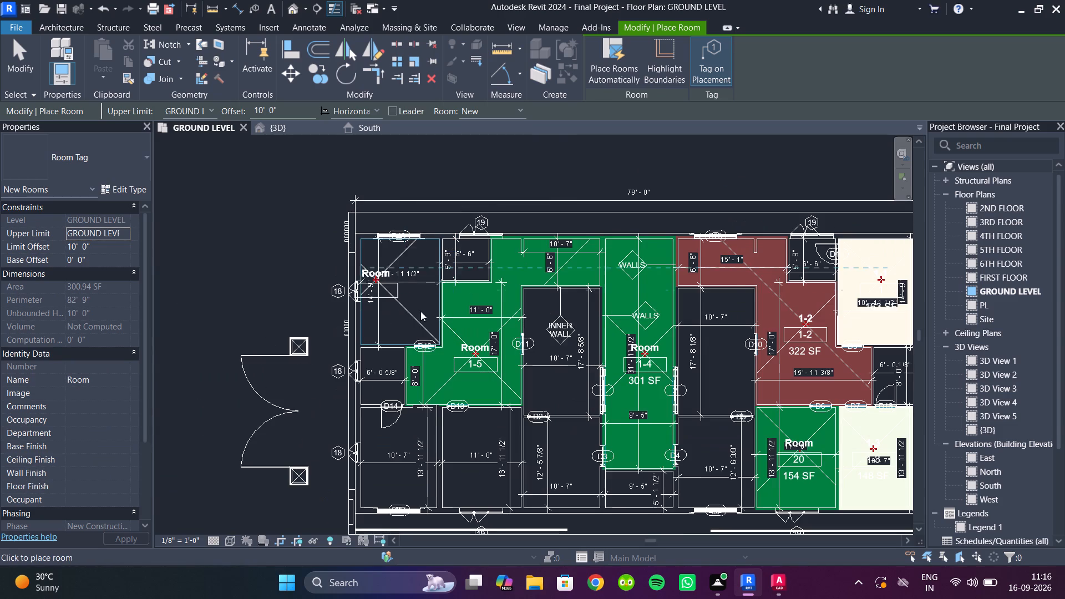
pyautogui.click(404, 301)
pyautogui.moveTo(599, 339); pyautogui.dragTo(182, 297, button='middle')
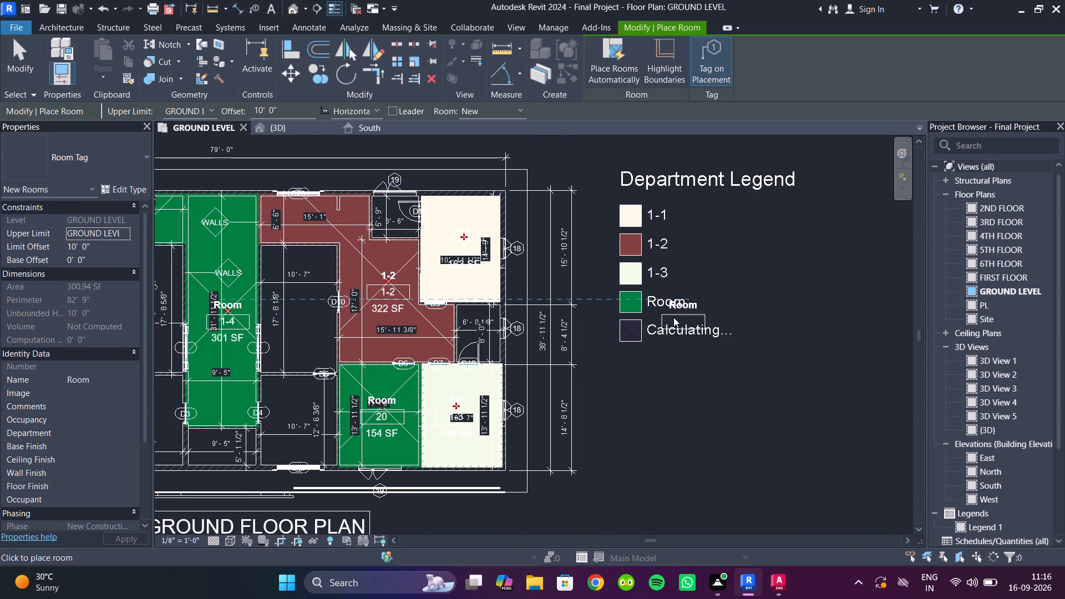
pyautogui.press('Escape')
pyautogui.press('Escape')
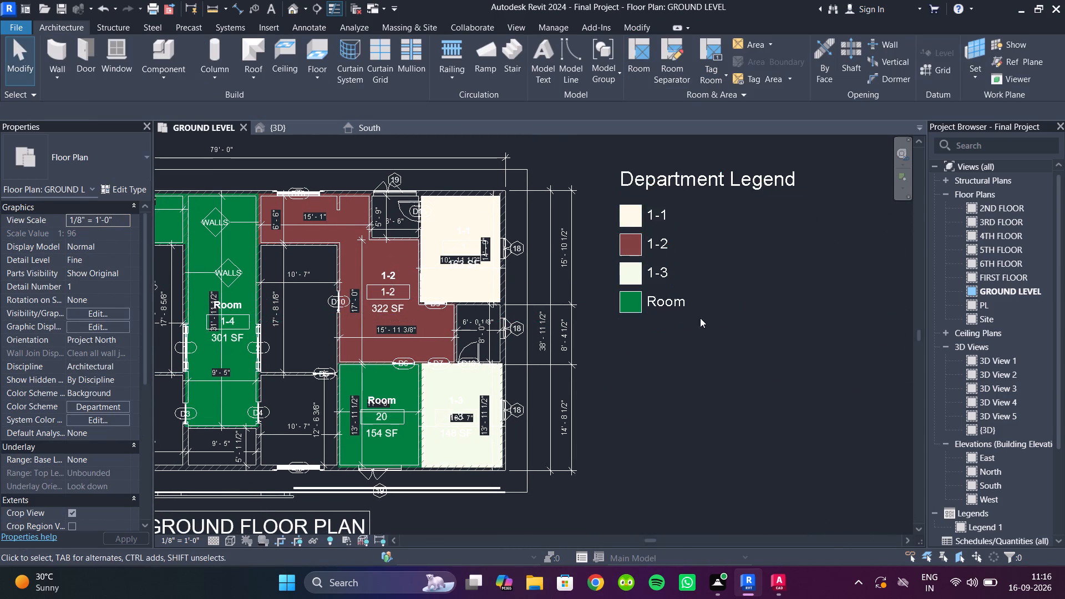
# Rename the northwest corner room as ROMM.
pyautogui.scroll(-3, 702, 331)
pyautogui.scroll(7, 82, 241)
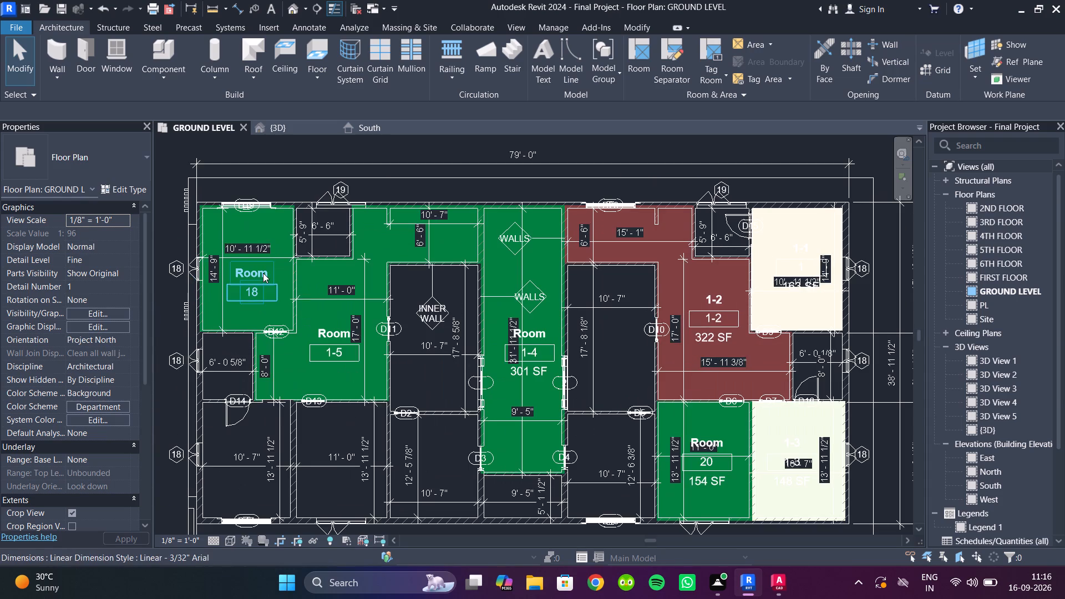
pyautogui.doubleClick(263, 273)
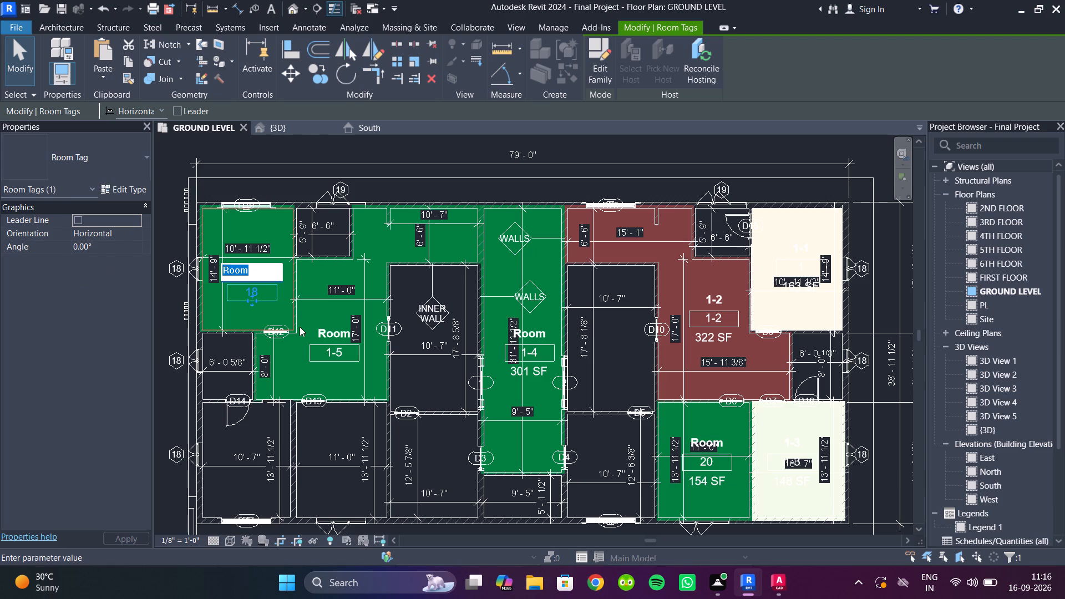
pyautogui.write('ROMM')
pyautogui.press('space')
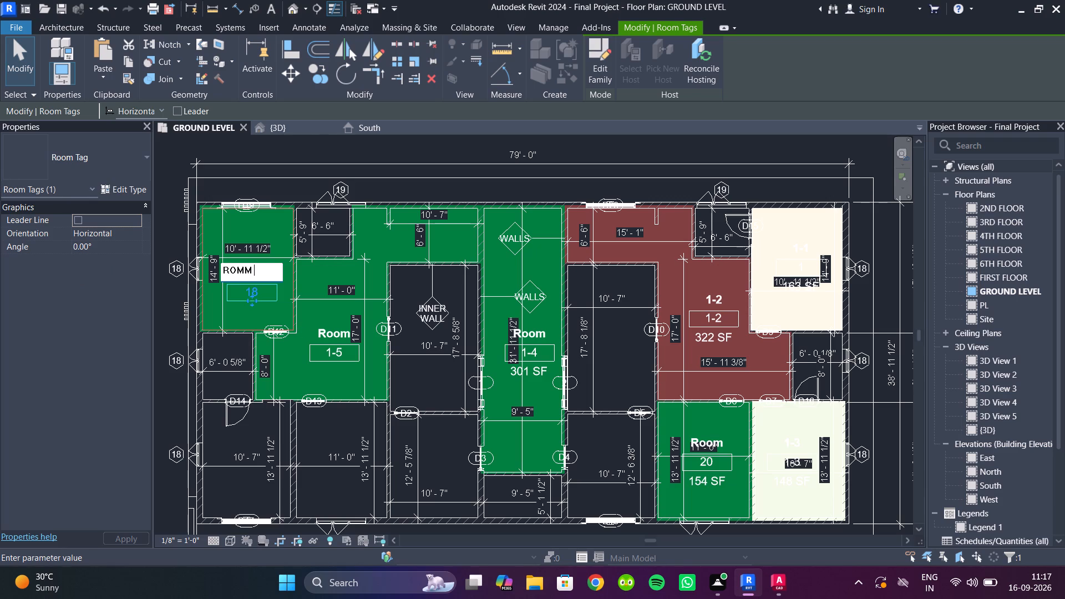
pyautogui.click(415, 149)
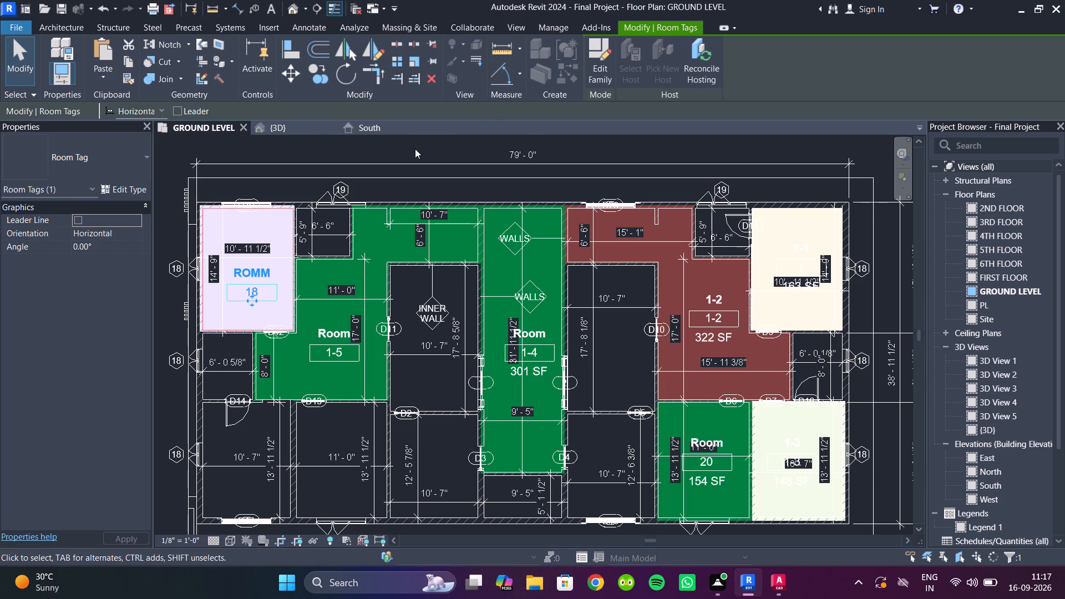
pyautogui.scroll(-4, 397, 275)
pyautogui.click(769, 388)
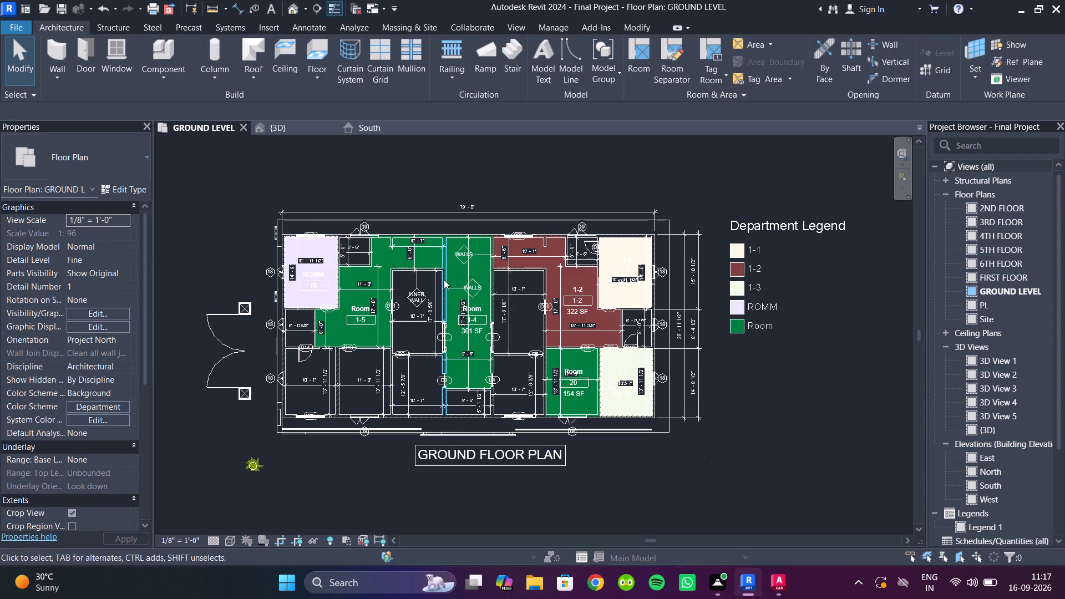
# Rename room 1-5, beside door D11, as FF.
pyautogui.scroll(5, 402, 311)
pyautogui.scroll(2, 353, 322)
pyautogui.click(318, 308)
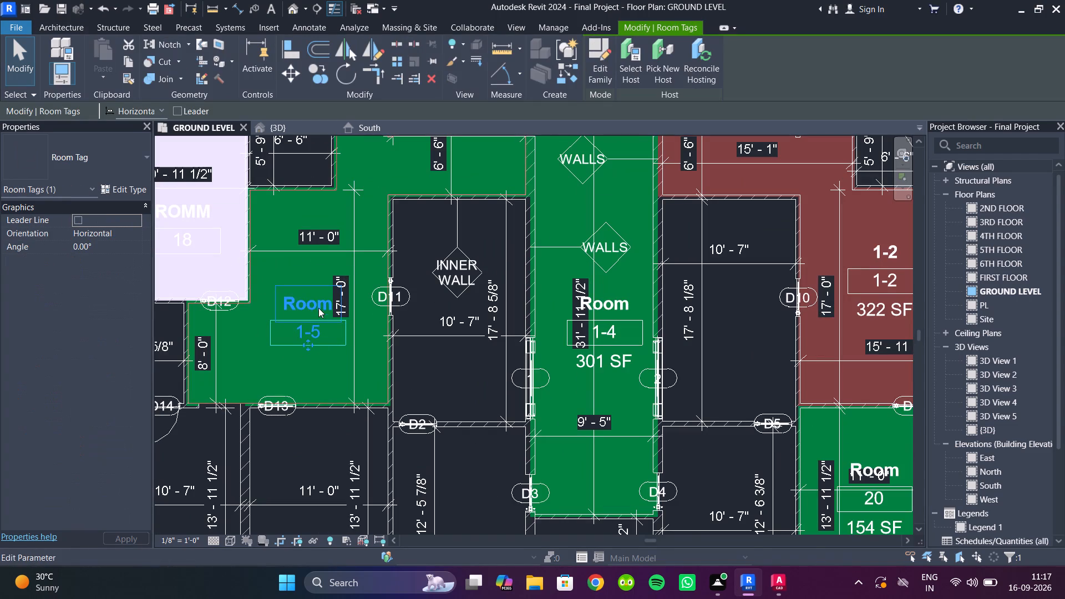
pyautogui.click(318, 307)
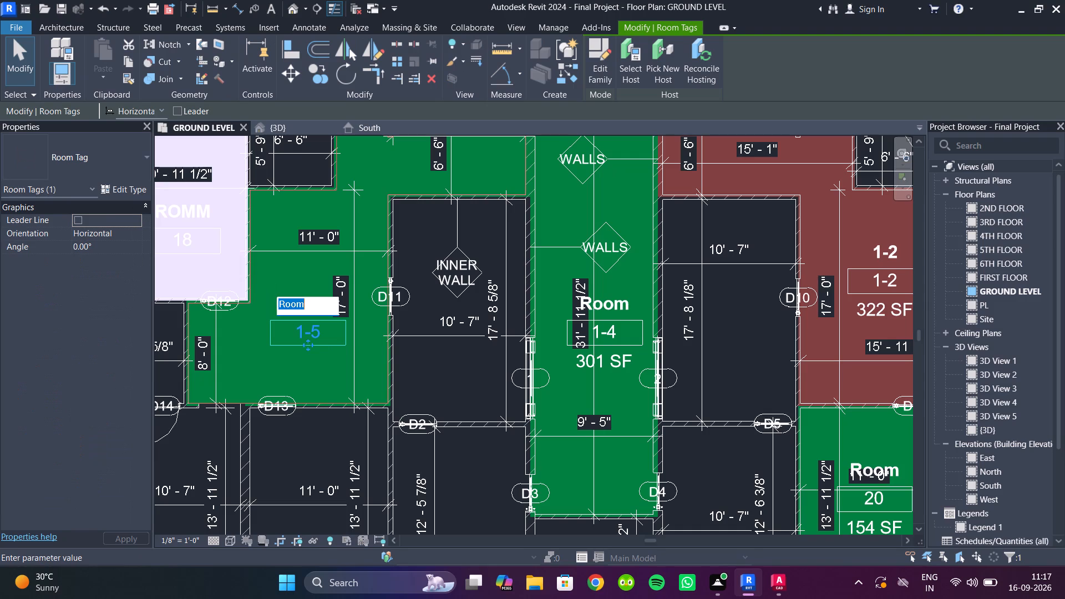
pyautogui.write('FF')
pyautogui.scroll(-8, 338, 271)
pyautogui.click(329, 434)
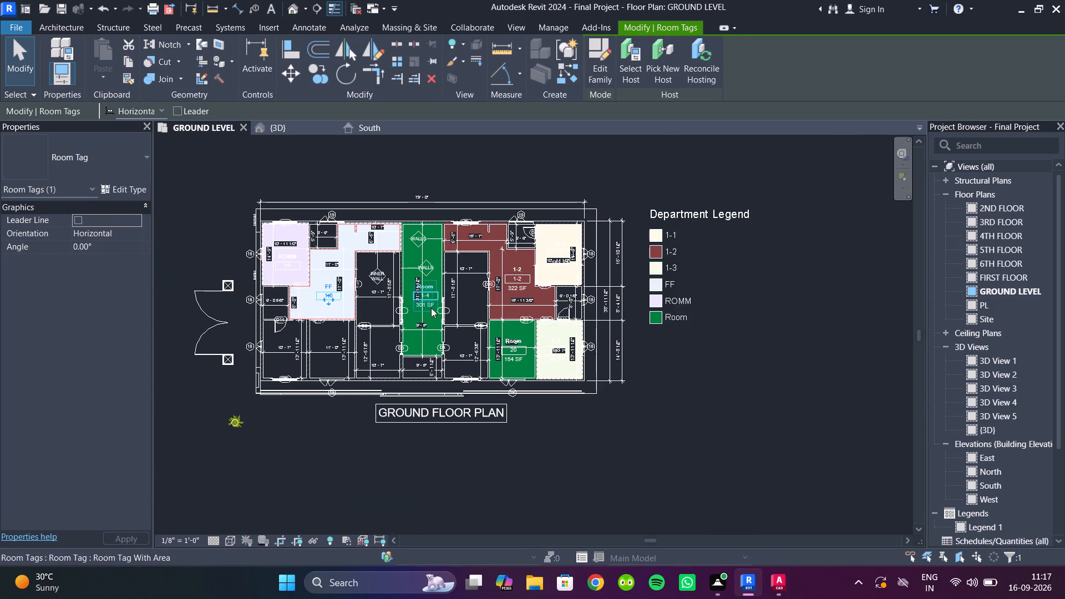
# Rename room 20, south of door D6, as OK.
pyautogui.scroll(5, 494, 352)
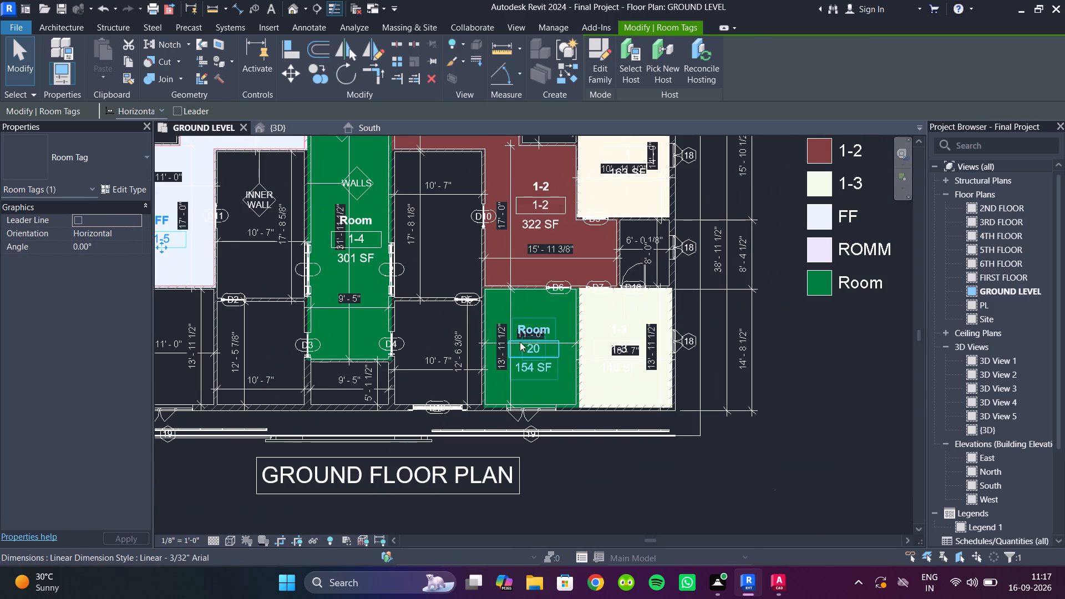
pyautogui.click(539, 326)
pyautogui.click(539, 326)
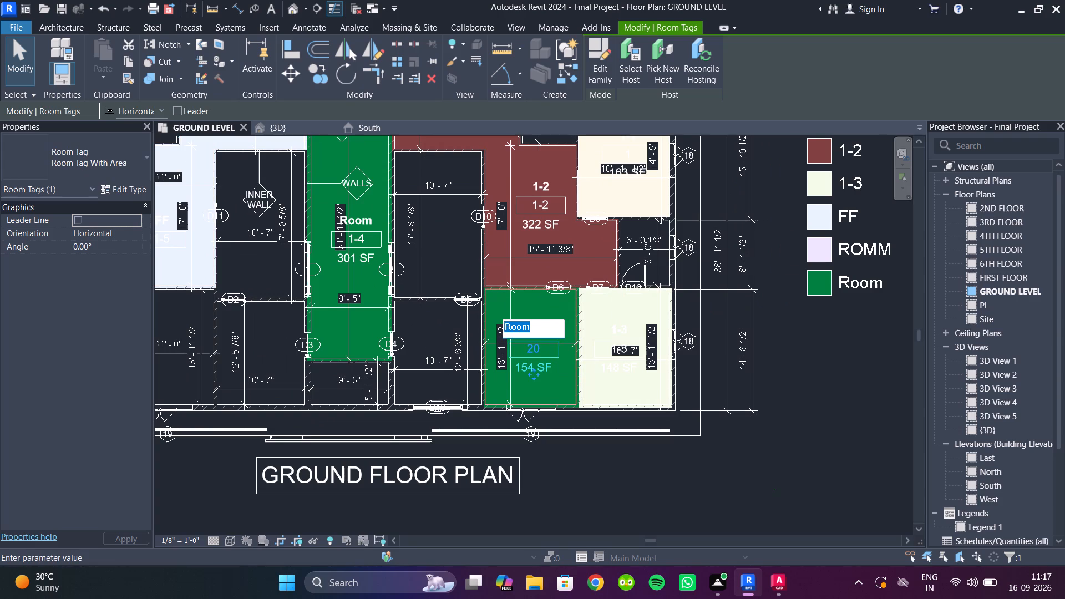
pyautogui.write('OK')
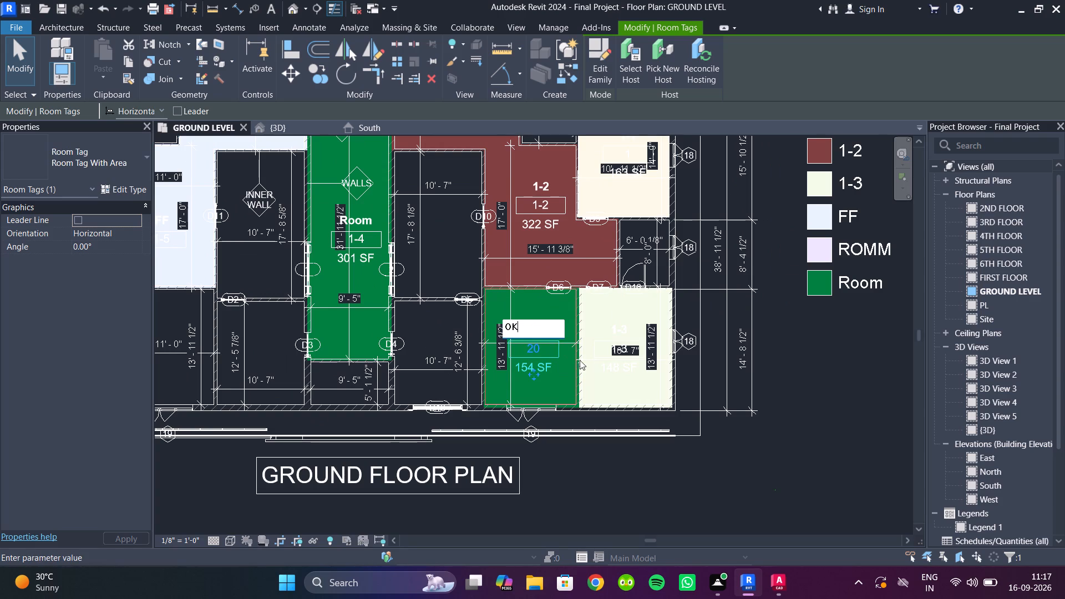
pyautogui.click(767, 479)
pyautogui.scroll(-3, 663, 396)
pyautogui.scroll(-1, 713, 418)
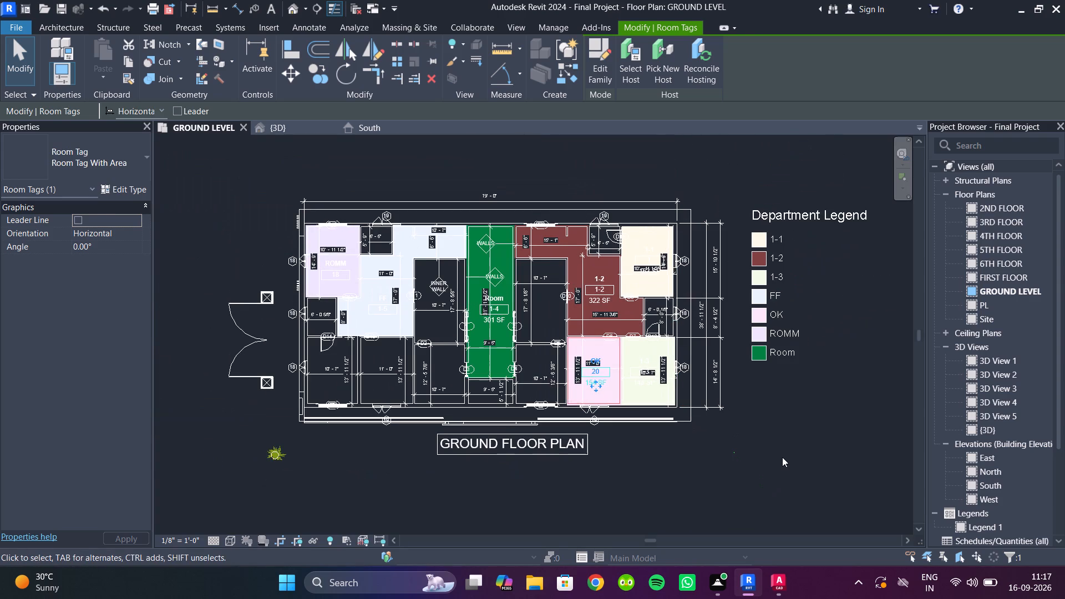
# Undo the recent room naming, placement and color changes on the GROUND LEVEL floor plan.
pyautogui.click(782, 457)
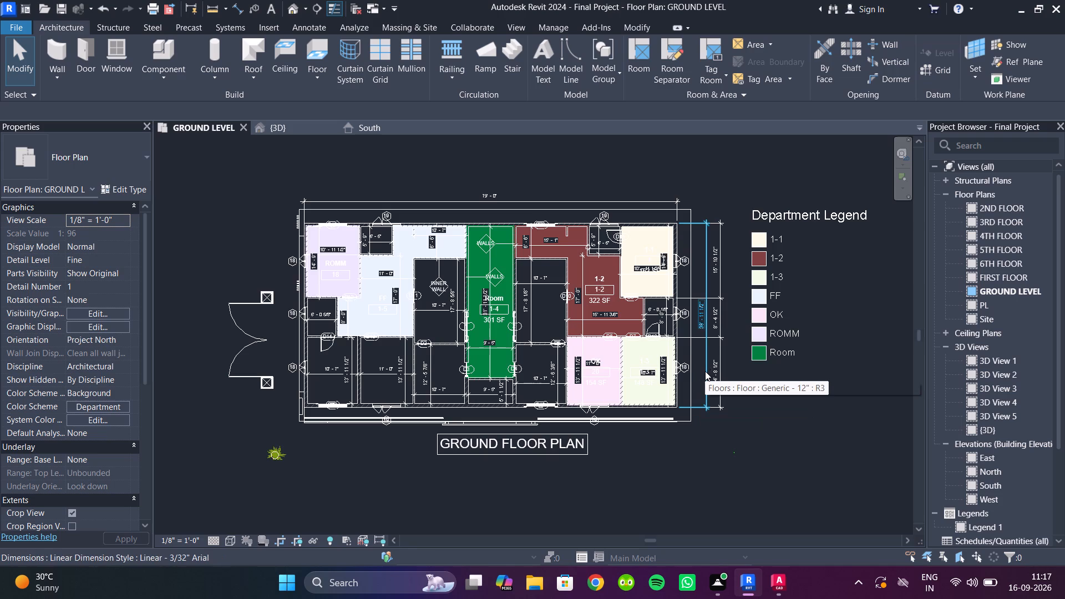
pyautogui.hotkey('ctrl', 'z')
pyautogui.hotkey('ctrl', 'z')
pyautogui.hotkey('ctrl', 'z')
pyautogui.hotkey('ctrl', 'z')
pyautogui.hotkey('ctrl', 'z')
pyautogui.hotkey('ctrl', 'z')
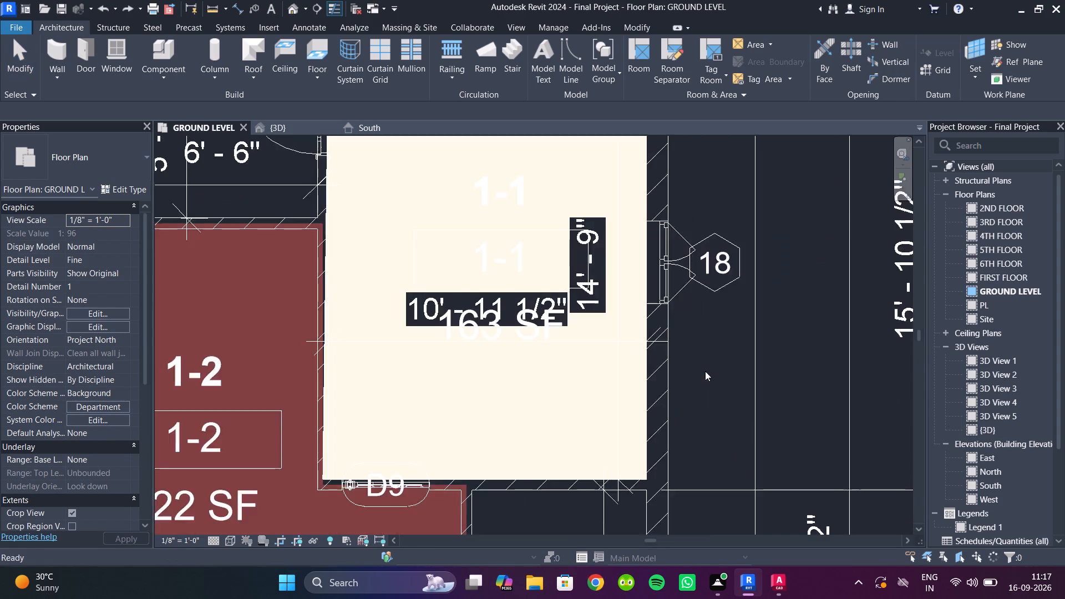
pyautogui.hotkey('ctrl', 'z')
pyautogui.hotkey('ctrl', 'z')
pyautogui.hotkey('ctrl', 'z')
pyautogui.hotkey('ctrl', 'z')
pyautogui.hotkey('ctrl', 'z')
pyautogui.hotkey('ctrl', 'z')
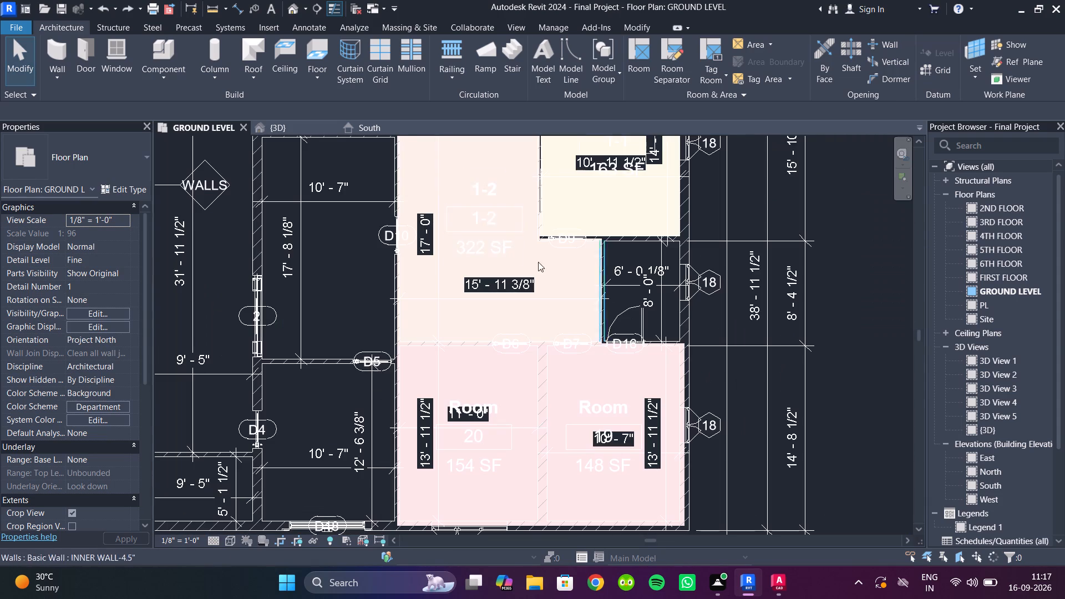
# Close Final Project's GROUND LEVEL, {3D} and South views to switch to the 16-09-2026- Arch Project.
pyautogui.click(276, 129)
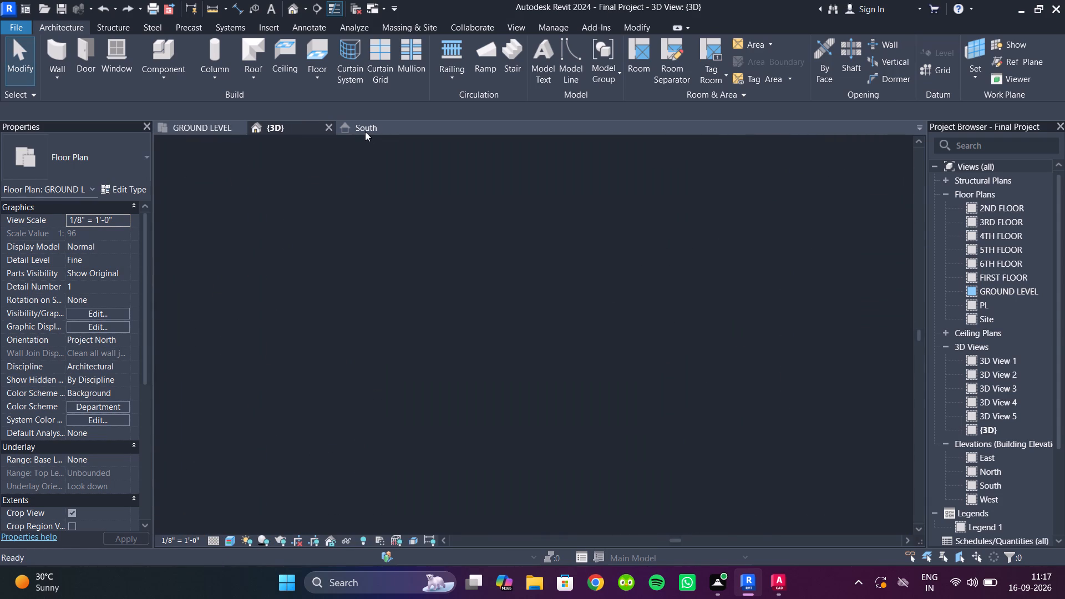
pyautogui.click(365, 127)
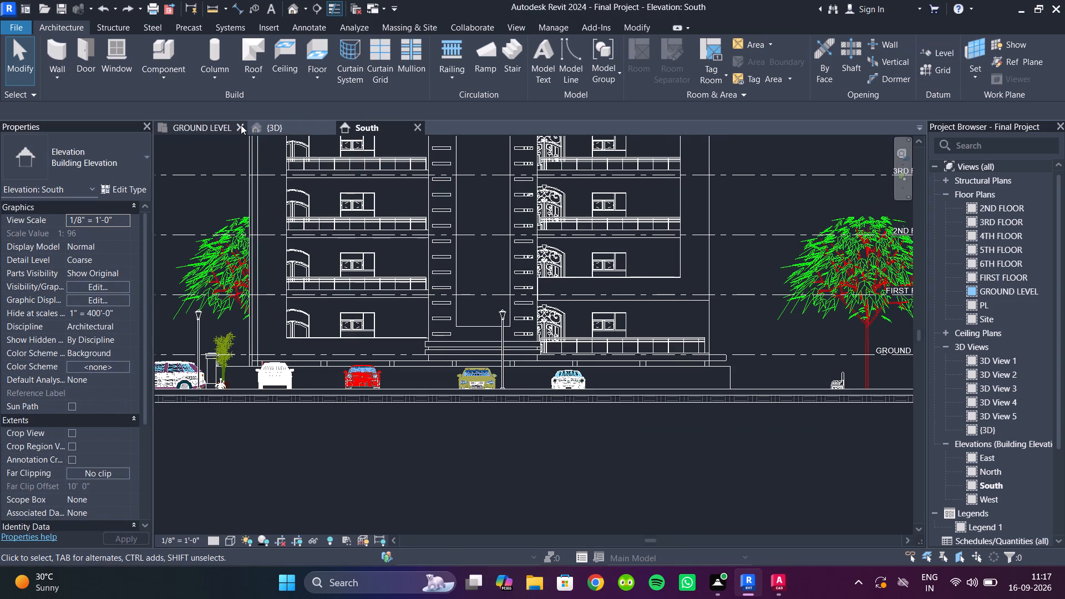
pyautogui.click(241, 125)
pyautogui.click(234, 128)
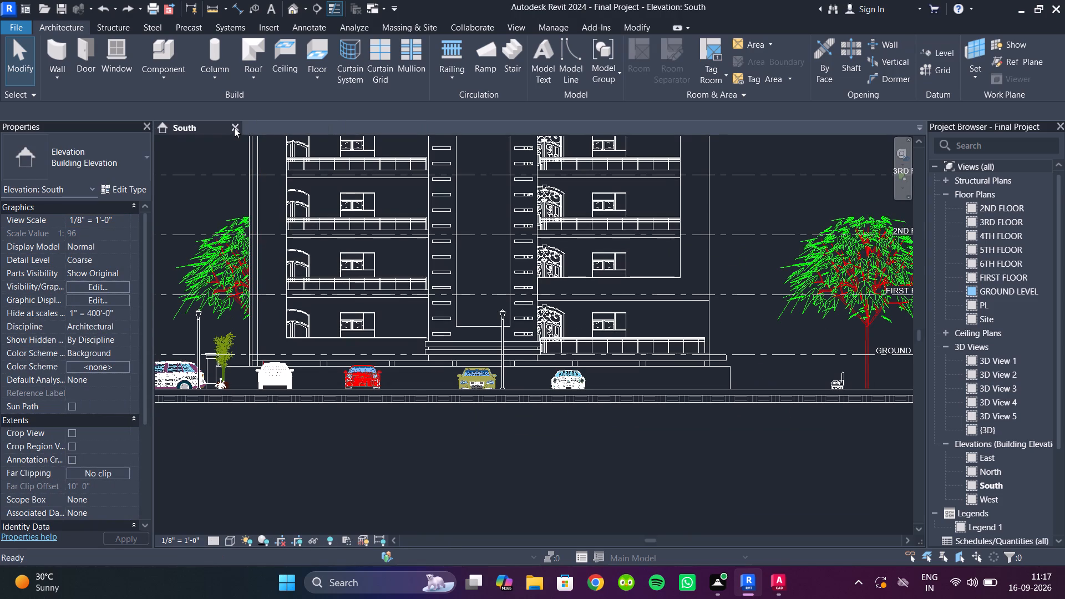
pyautogui.click(234, 128)
pyautogui.click(560, 288)
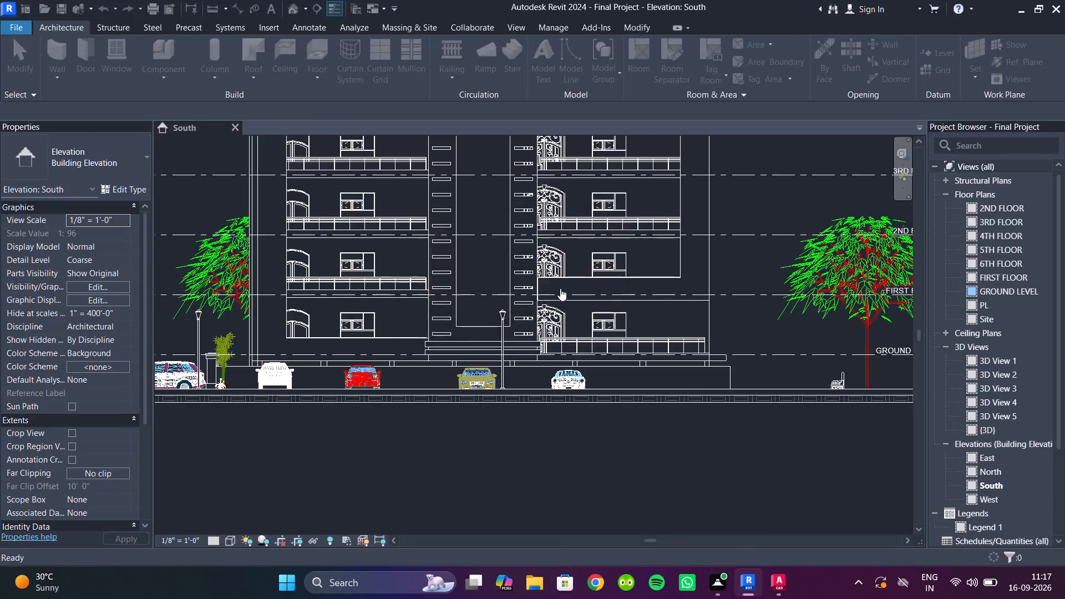
pyautogui.click(458, 253)
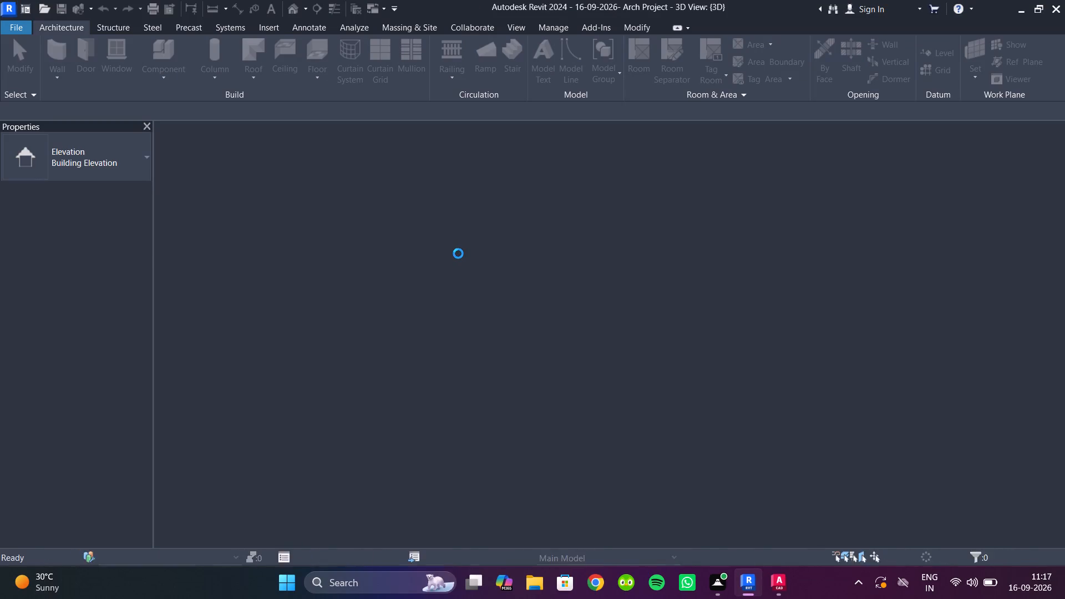
# Examine the Arch Project house in the 3D view and on the Level 0 floor plan.
pyautogui.scroll(-1, 400, 354)
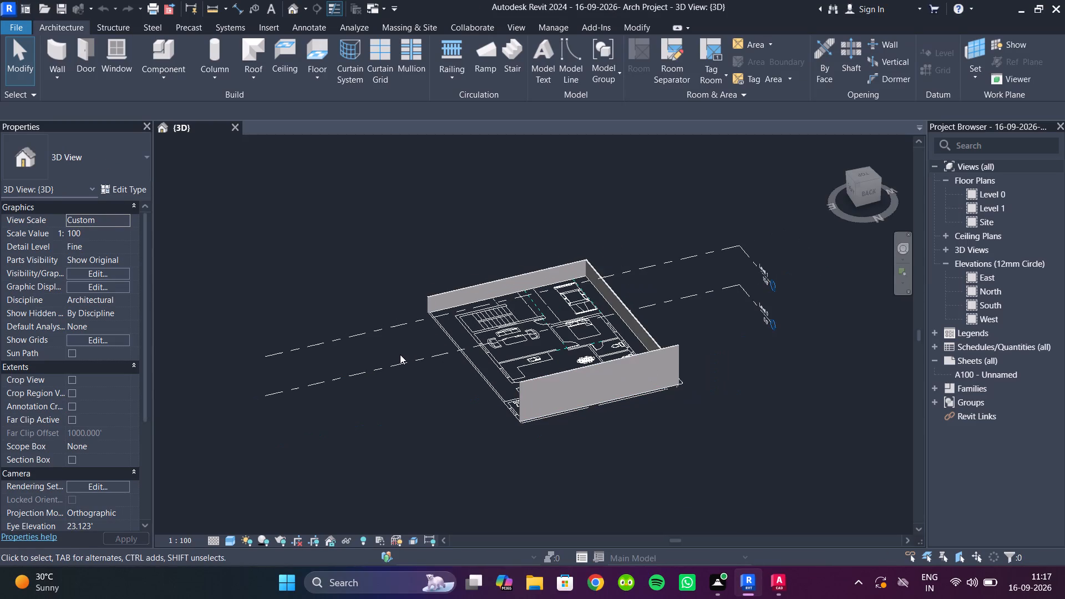
pyautogui.scroll(-2, 400, 354)
pyautogui.keyDown('shift'); pyautogui.moveTo(400, 354); pyautogui.dragTo(577, 458, button='middle'); pyautogui.keyUp('shift')
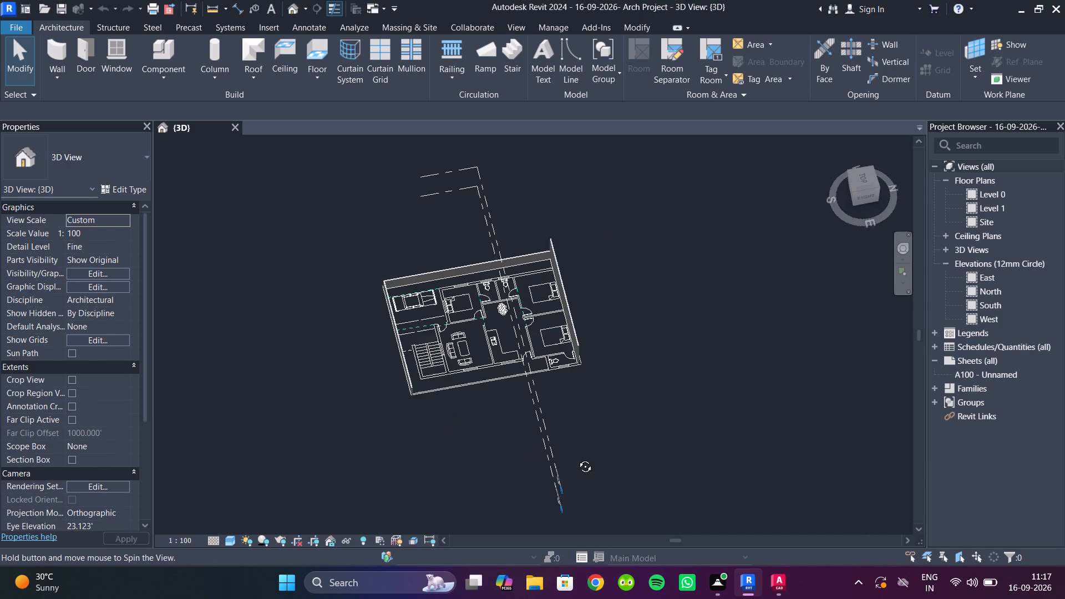
pyautogui.keyDown('shift'); pyautogui.moveTo(577, 458); pyautogui.dragTo(589, 456, button='middle'); pyautogui.keyUp('shift')
pyautogui.doubleClick(983, 200)
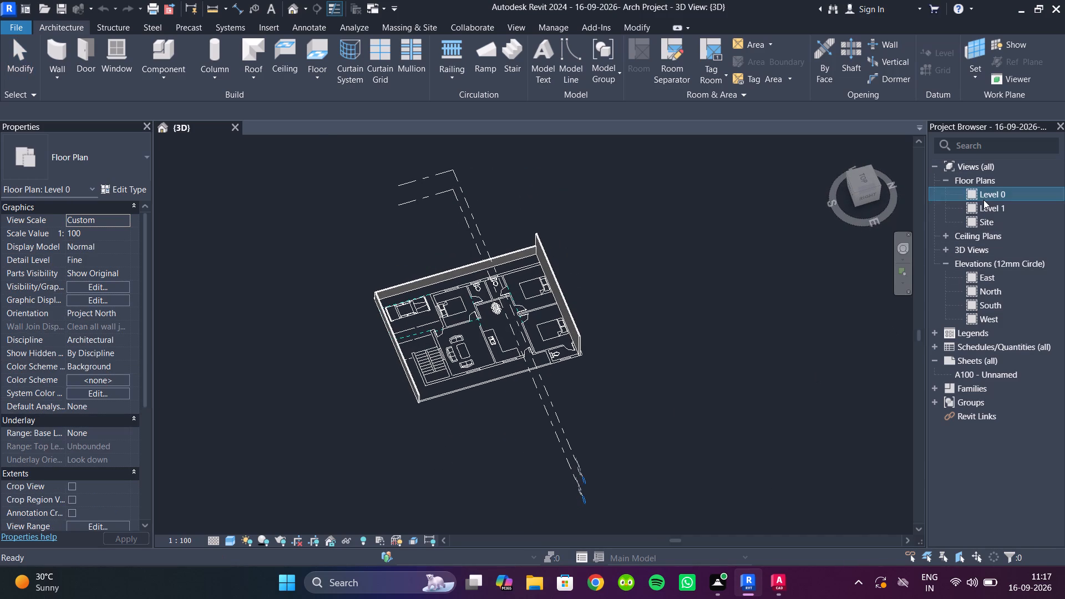
pyautogui.scroll(5, 465, 235)
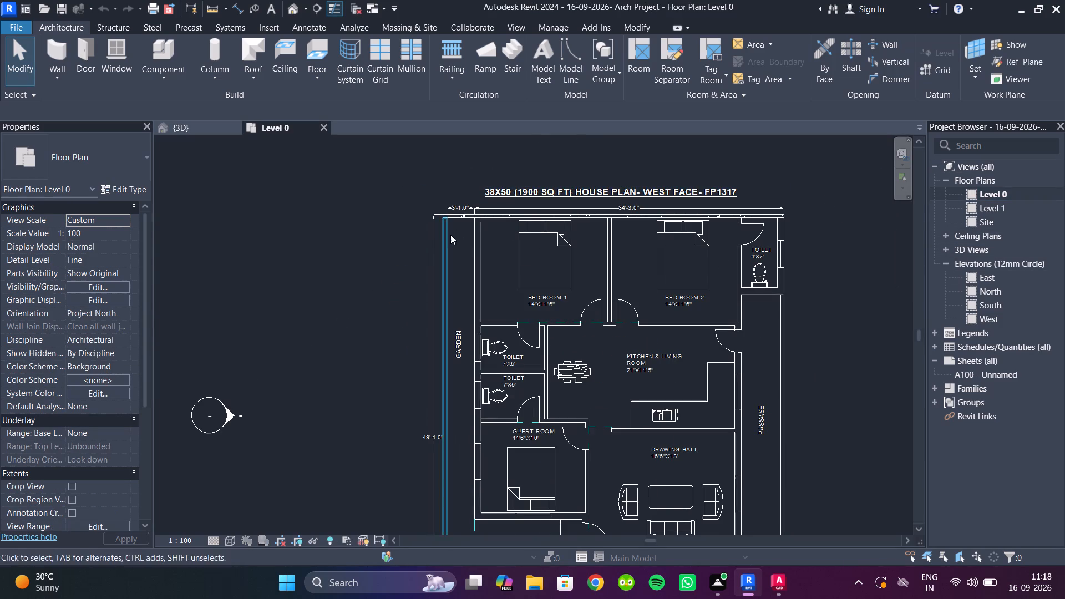
pyautogui.scroll(-3, 450, 235)
pyautogui.moveTo(450, 235); pyautogui.dragTo(365, 209, button='middle')
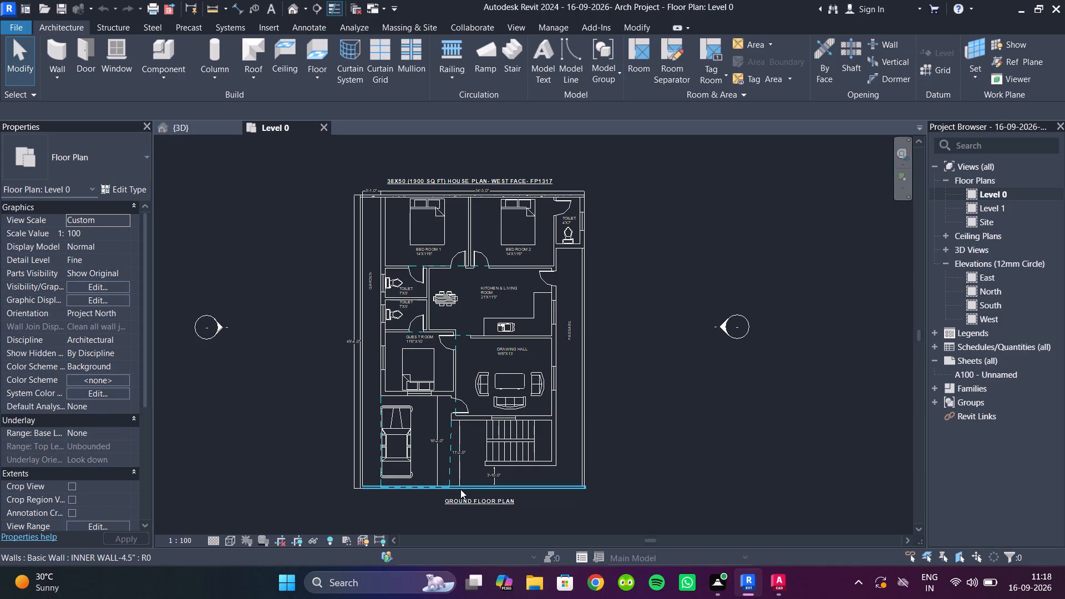
pyautogui.click(300, 439)
# Examine the boundary walls and the imported plan in 3D from several angles, including the front.
pyautogui.click(196, 130)
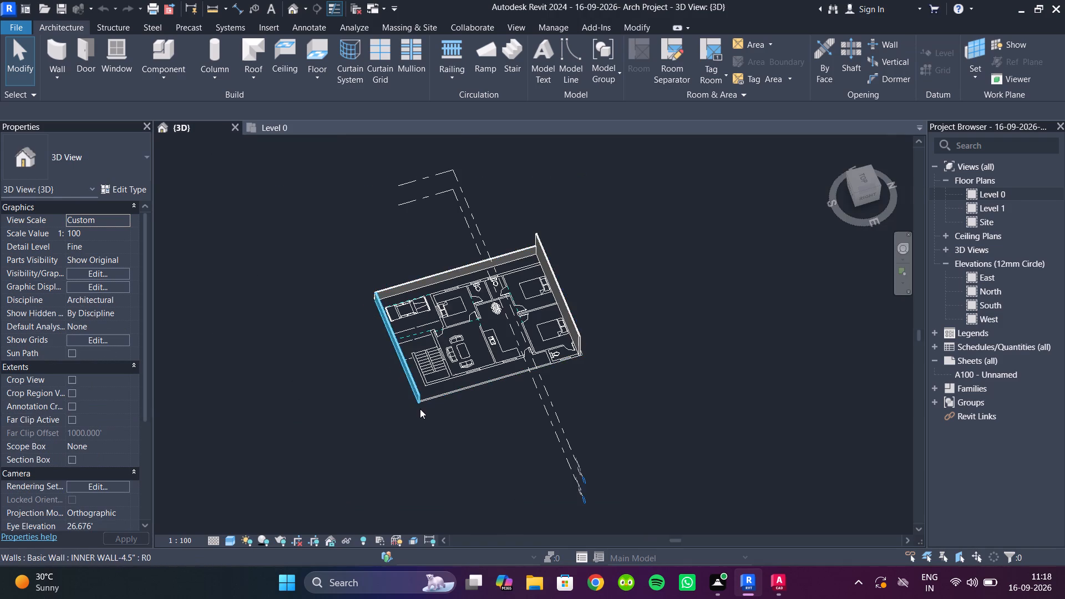
pyautogui.scroll(3, 420, 409)
pyautogui.scroll(-2, 420, 409)
pyautogui.keyDown('shift'); pyautogui.moveTo(420, 409); pyautogui.dragTo(513, 308, button='middle'); pyautogui.keyUp('shift')
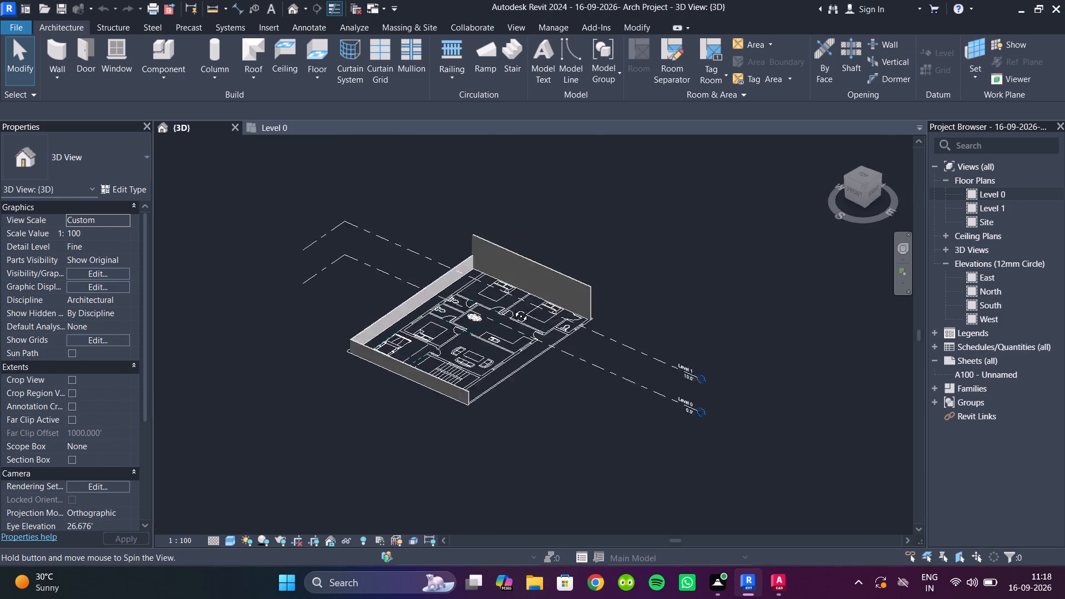
pyautogui.keyDown('shift'); pyautogui.moveTo(513, 308); pyautogui.dragTo(600, 494, button='middle'); pyautogui.keyUp('shift')
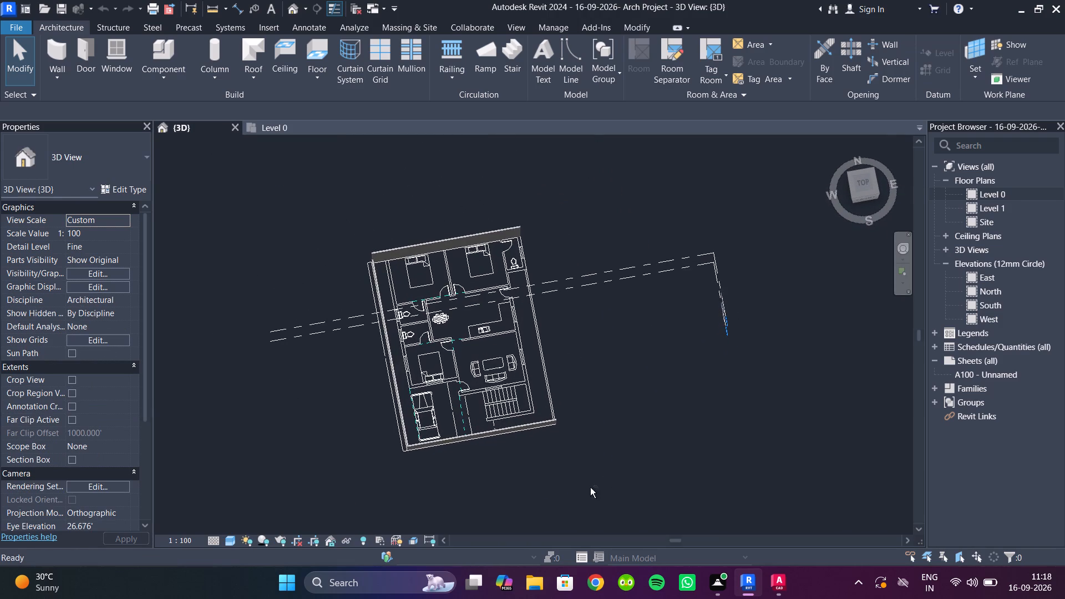
pyautogui.scroll(3, 521, 466)
pyautogui.keyDown('shift'); pyautogui.moveTo(513, 458); pyautogui.dragTo(493, 231, button='middle'); pyautogui.keyUp('shift')
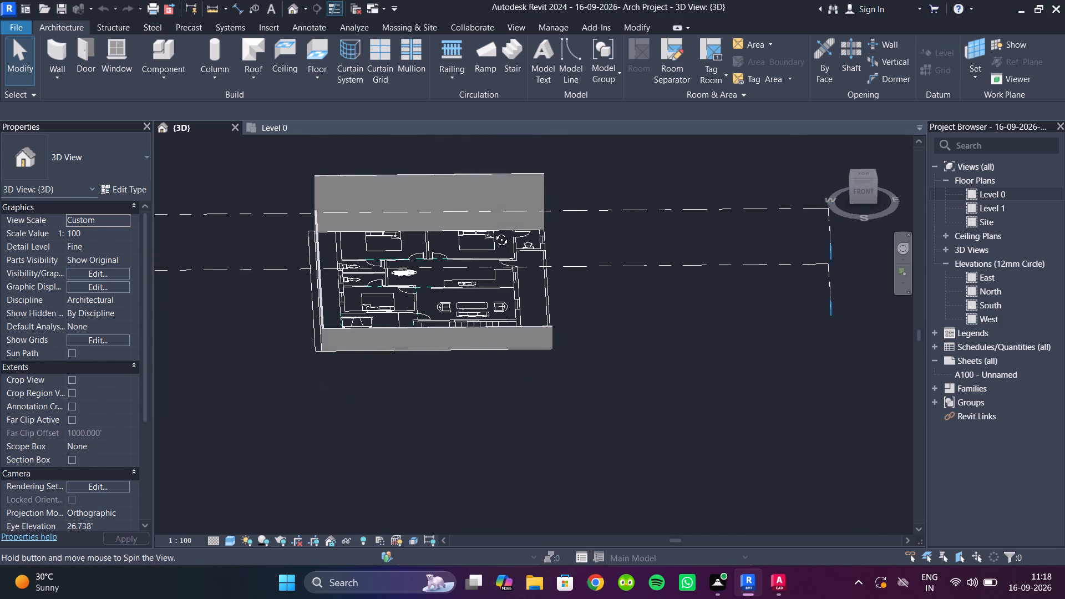
pyautogui.keyDown('shift'); pyautogui.moveTo(493, 231); pyautogui.dragTo(490, 186, button='middle'); pyautogui.keyUp('shift')
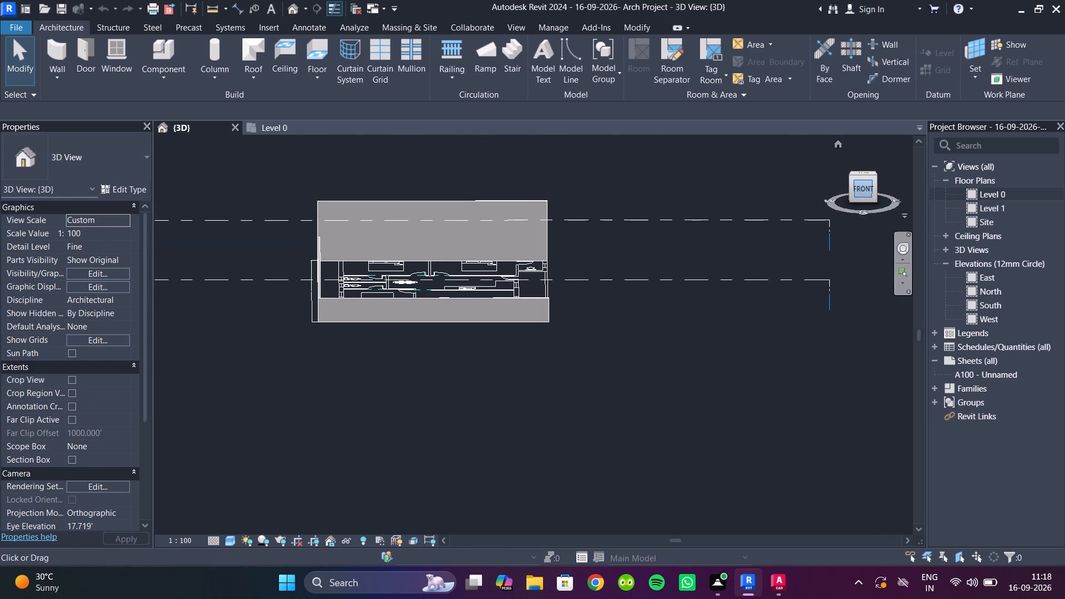
pyautogui.click(860, 188)
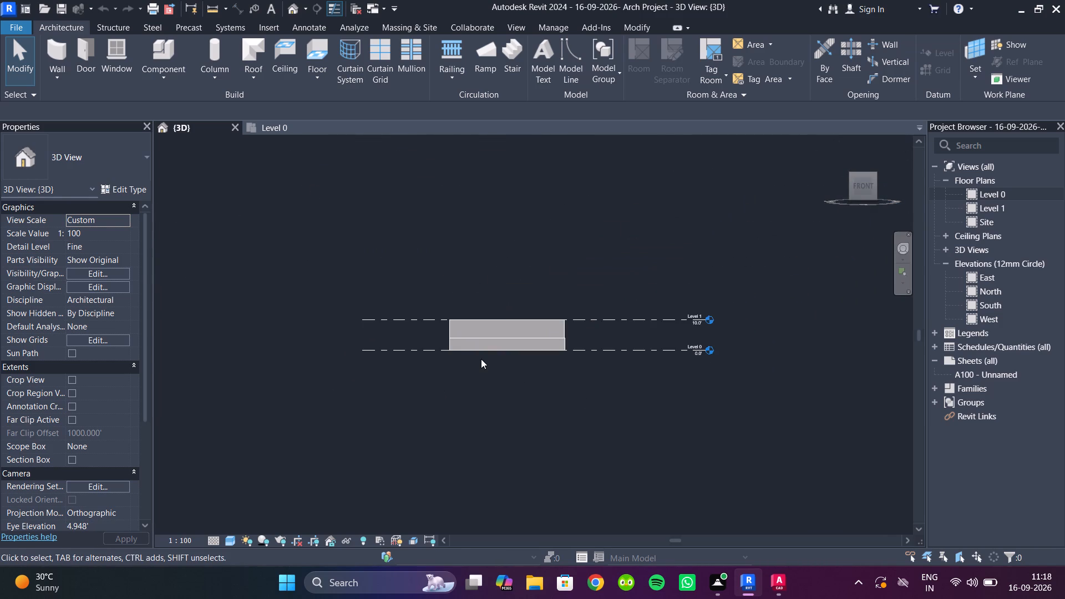
pyautogui.scroll(3, 481, 359)
pyautogui.scroll(-4, 481, 359)
pyautogui.keyDown('shift'); pyautogui.moveTo(481, 359); pyautogui.dragTo(493, 503, button='middle'); pyautogui.keyUp('shift')
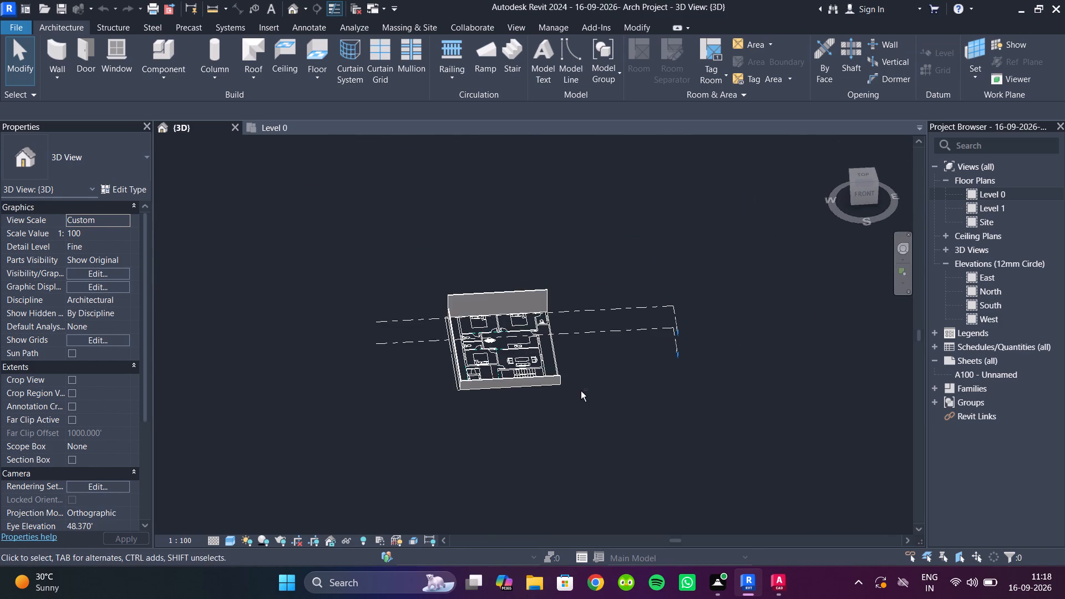
pyautogui.keyDown('shift'); pyautogui.moveTo(581, 391); pyautogui.dragTo(575, 495, button='middle'); pyautogui.keyUp('shift')
pyautogui.keyDown('shift'); pyautogui.moveTo(580, 441); pyautogui.dragTo(567, 480, button='middle'); pyautogui.keyUp('shift')
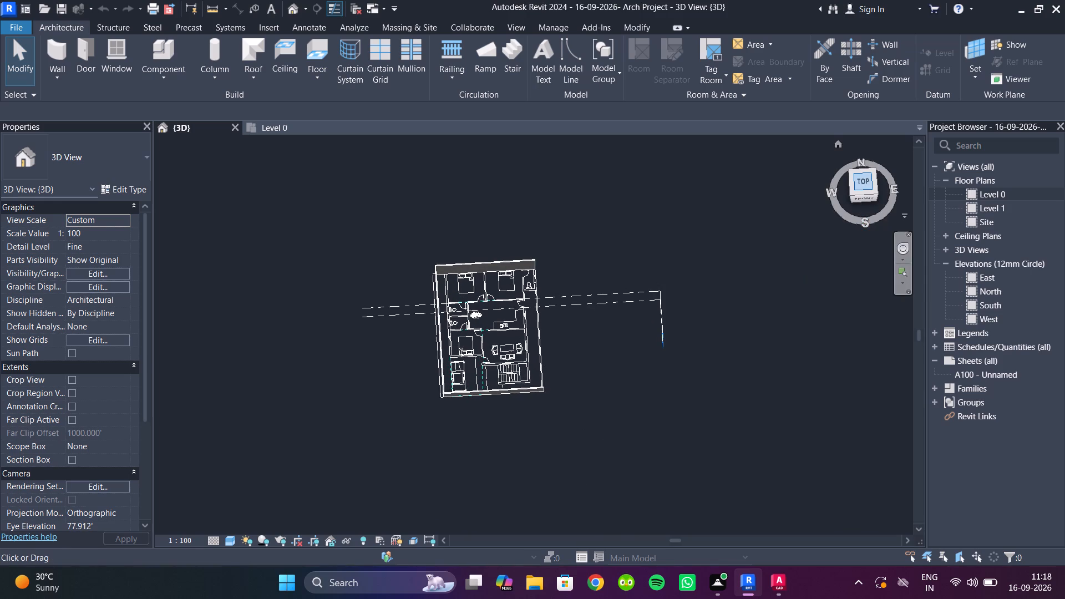
# In the 3D view seen from the top, delete the room separation line along the south side of Bed Room 1.
pyautogui.click(861, 181)
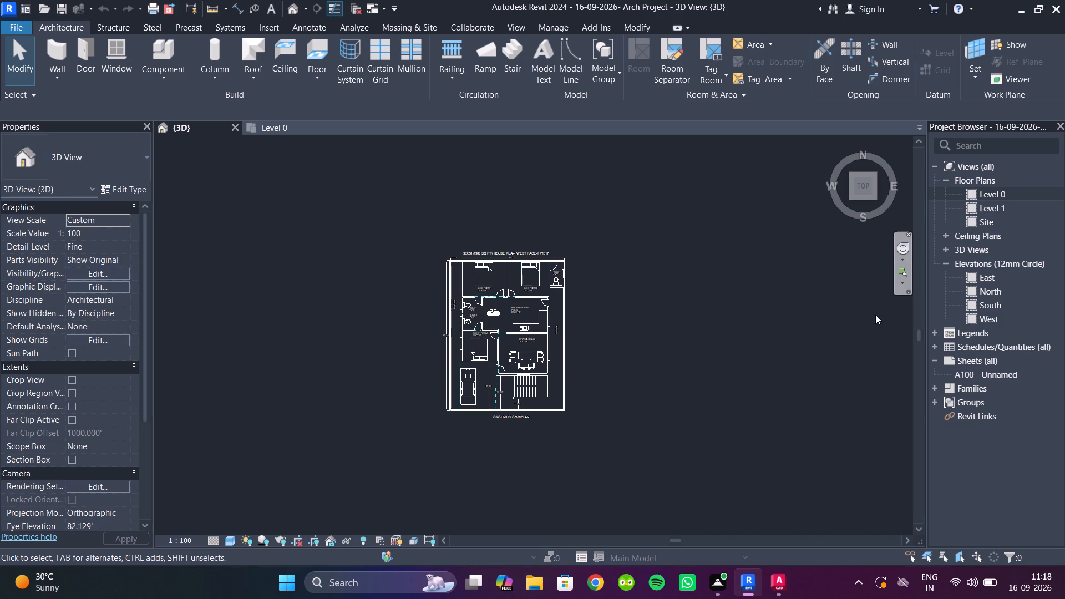
pyautogui.scroll(2, 596, 418)
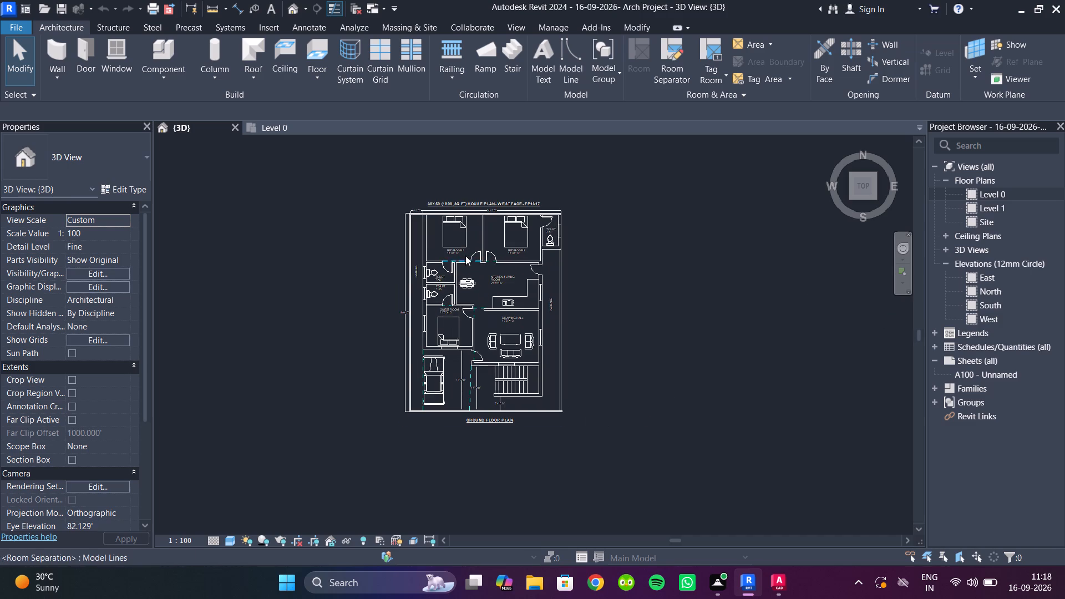
pyautogui.scroll(8, 469, 252)
pyautogui.scroll(2, 405, 250)
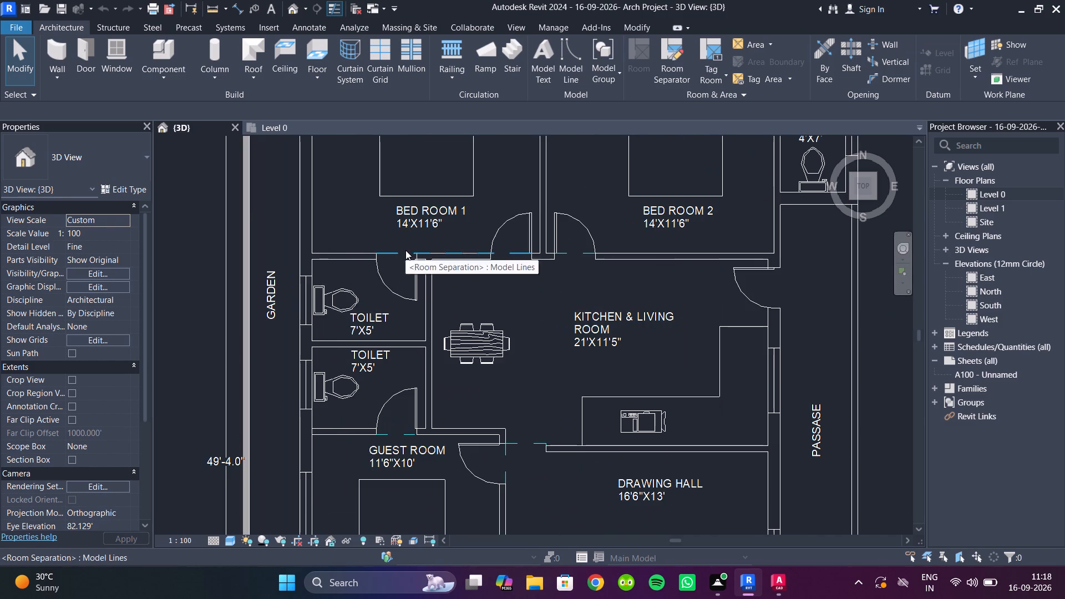
pyautogui.click(405, 250)
pyautogui.press('Delete')
# Delete the room separation lines at the kitchen-drawing hall opening, the guest room's east door and the toilet door north of it.
pyautogui.scroll(-5, 406, 255)
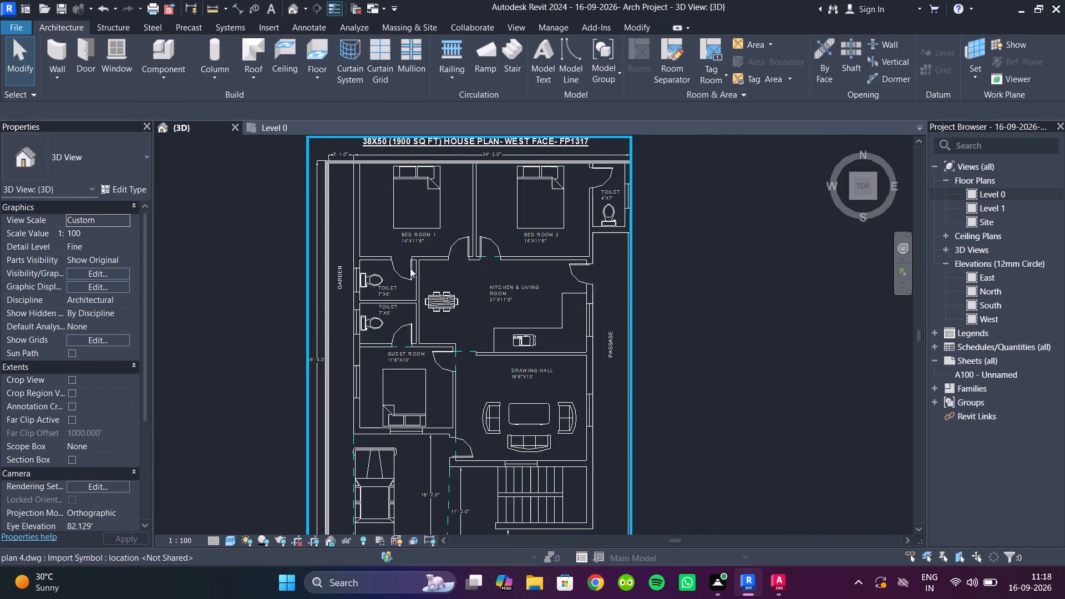
pyautogui.scroll(4, 468, 352)
pyautogui.click(468, 349)
pyautogui.press('Delete')
pyautogui.click(447, 376)
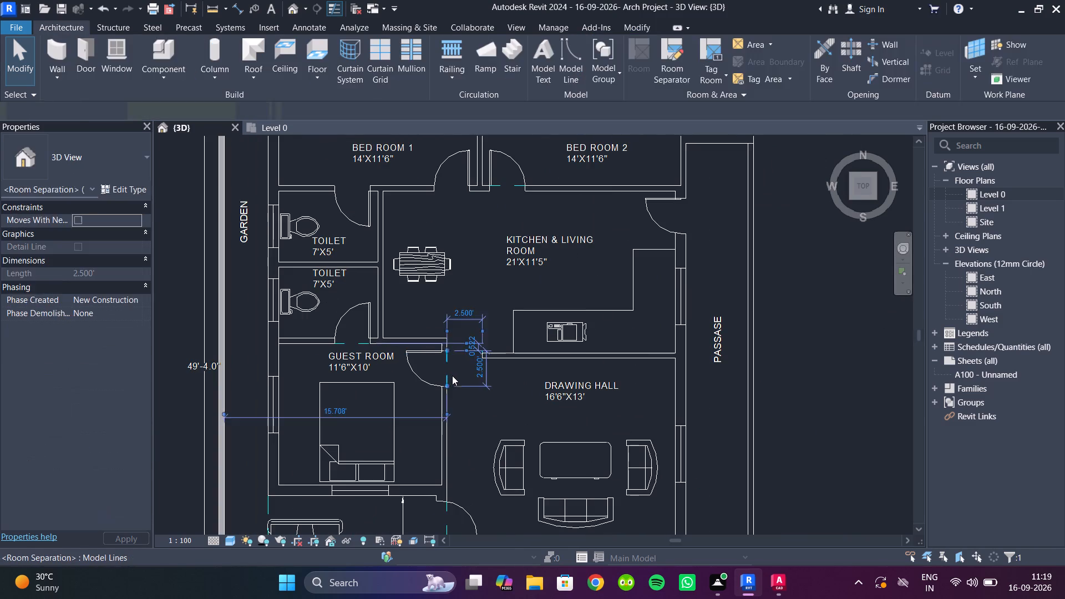
pyautogui.press('Delete')
pyautogui.scroll(-3, 465, 363)
pyautogui.moveTo(465, 363); pyautogui.dragTo(471, 334, button='middle')
pyautogui.scroll(4, 395, 317)
pyautogui.click(400, 323)
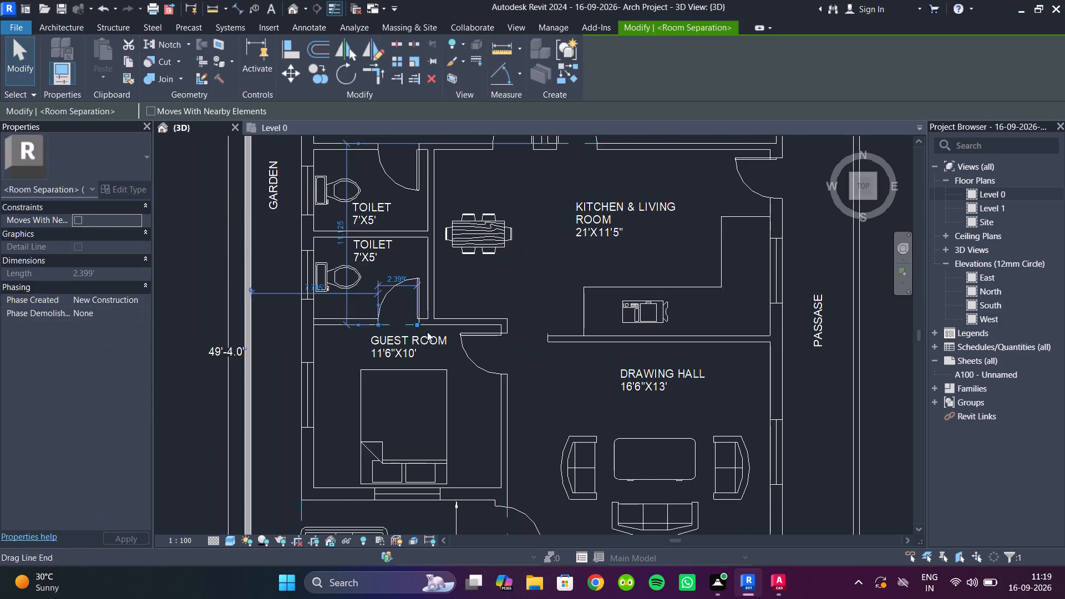
pyautogui.press('Delete')
# Delete the two long room separation lines on the east and west sides of the car parking area.
pyautogui.scroll(-6, 427, 327)
pyautogui.moveTo(427, 339); pyautogui.dragTo(405, 275, button='middle')
pyautogui.scroll(5, 424, 380)
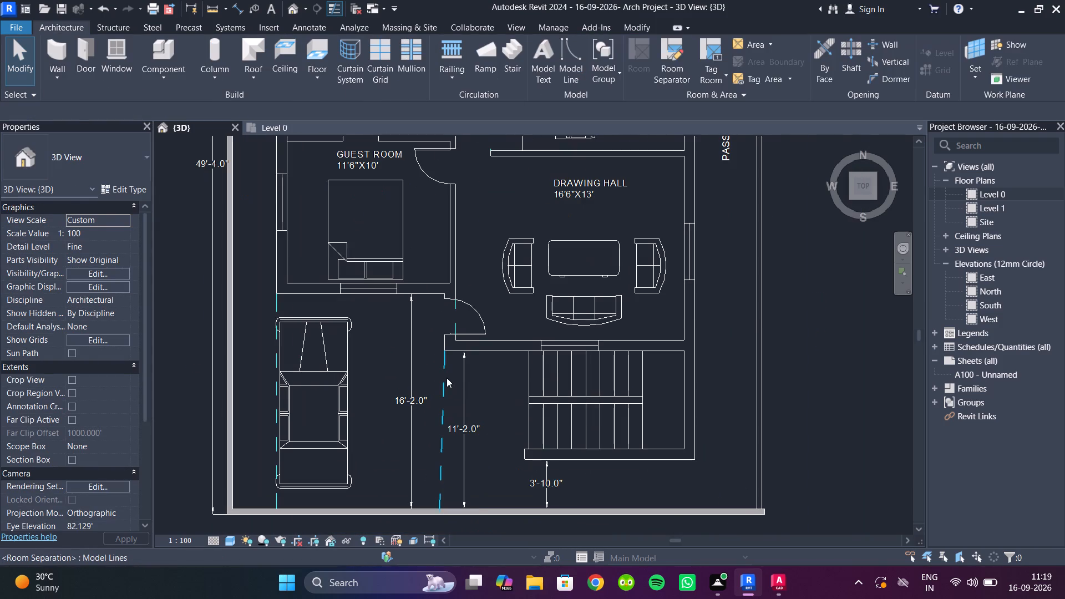
pyautogui.click(447, 378)
pyautogui.press('Delete')
pyautogui.click(272, 397)
pyautogui.press('Delete')
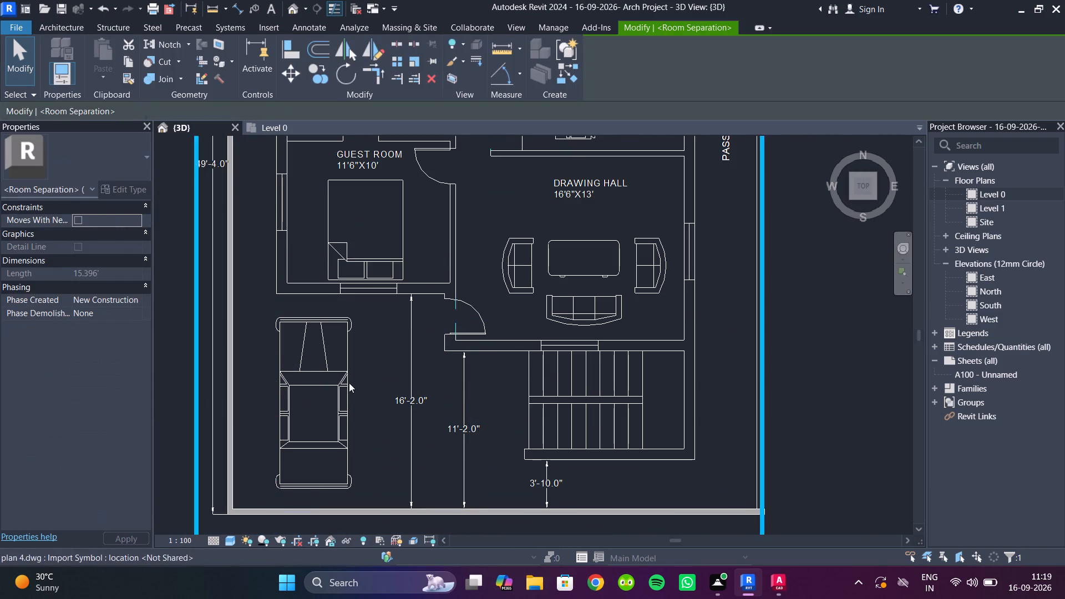
# Delete the room separation line across the Bed Room 2 door opening.
pyautogui.scroll(-4, 354, 370)
pyautogui.moveTo(354, 370); pyautogui.dragTo(316, 422, button='middle')
pyautogui.scroll(-2, 386, 323)
pyautogui.moveTo(386, 323); pyautogui.dragTo(371, 390, button='middle')
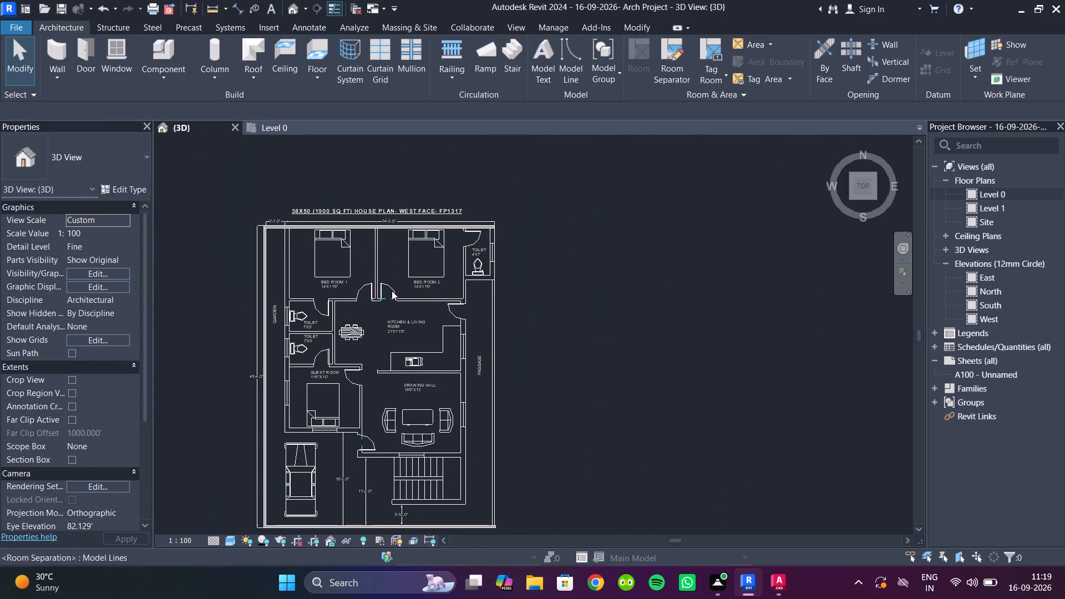
pyautogui.scroll(10, 391, 291)
pyautogui.click(379, 298)
pyautogui.press('Delete')
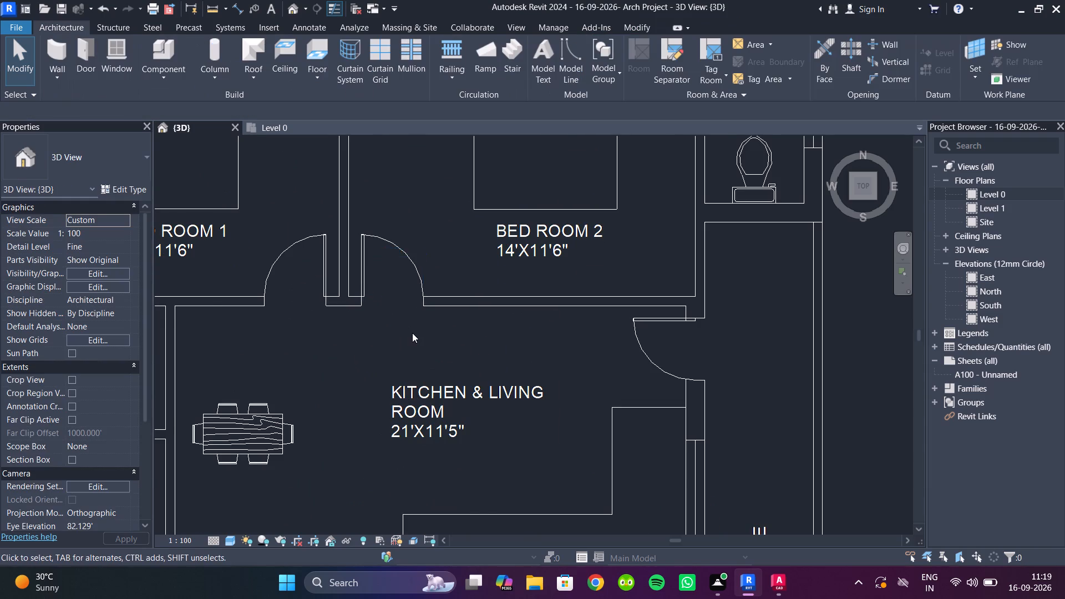
# Examine the ground floor plan for any remaining room separation lines.
pyautogui.scroll(-10, 412, 333)
pyautogui.moveTo(415, 354); pyautogui.dragTo(398, 275, button='middle')
pyautogui.scroll(-2, 399, 292)
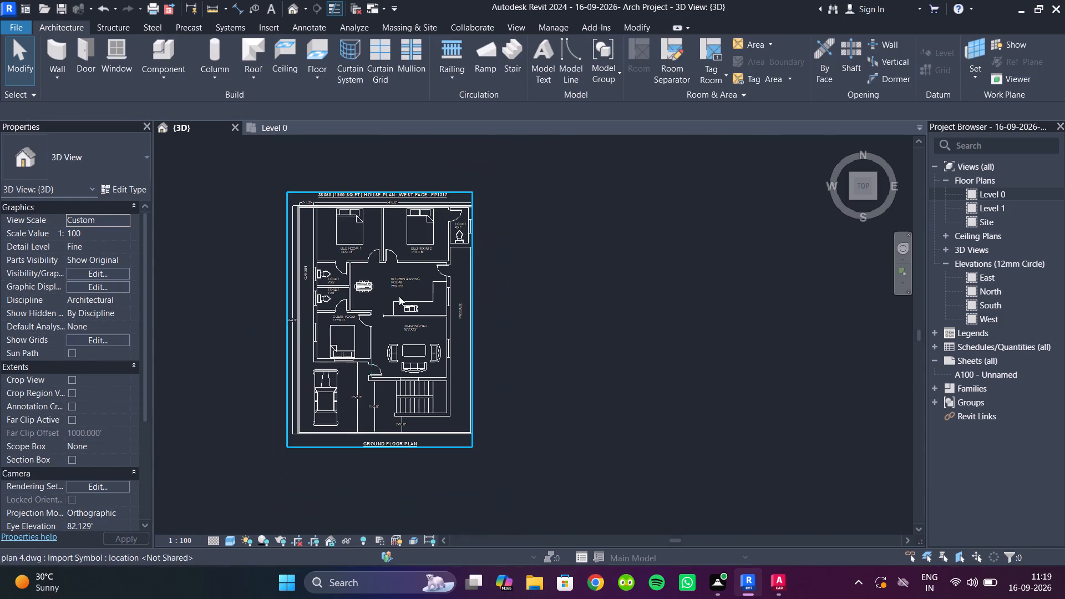
pyautogui.scroll(9, 288, 323)
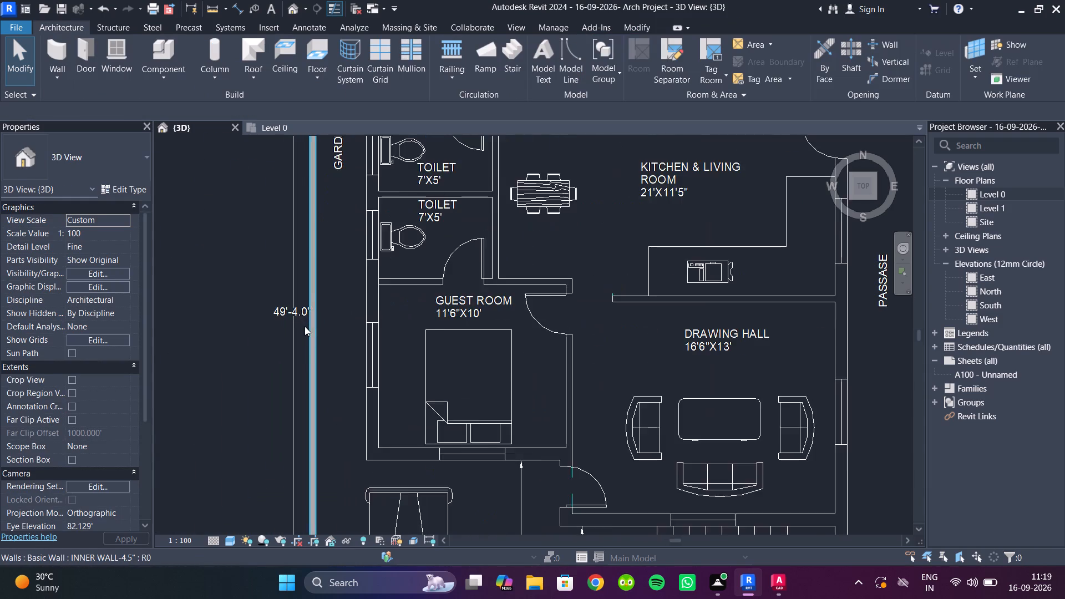
pyautogui.scroll(5, 305, 326)
pyautogui.scroll(-11, 367, 315)
pyautogui.moveTo(383, 353); pyautogui.dragTo(380, 380, button='middle')
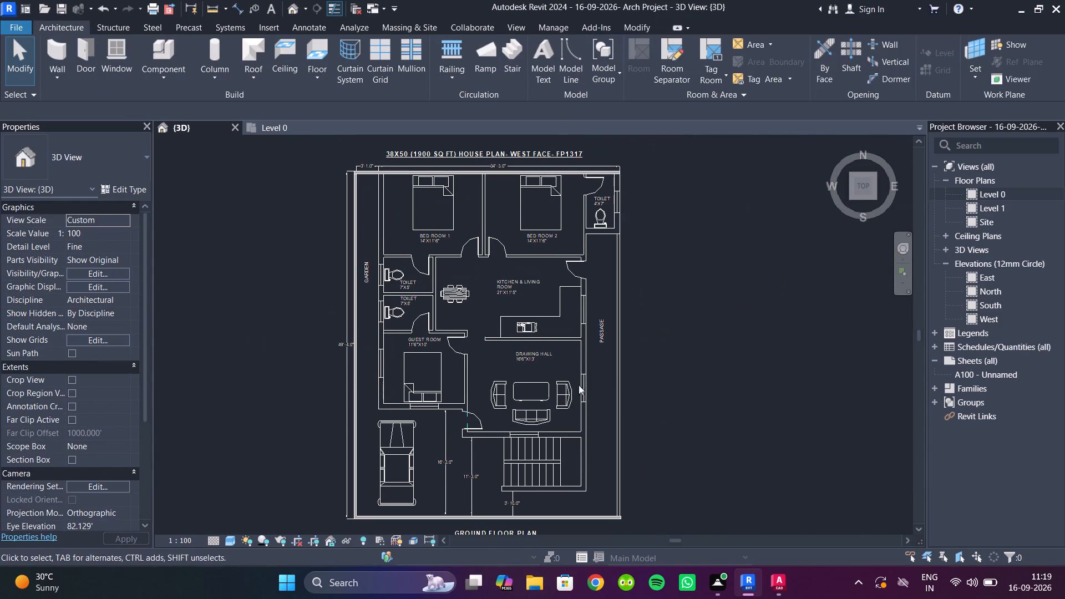
pyautogui.scroll(5, 637, 187)
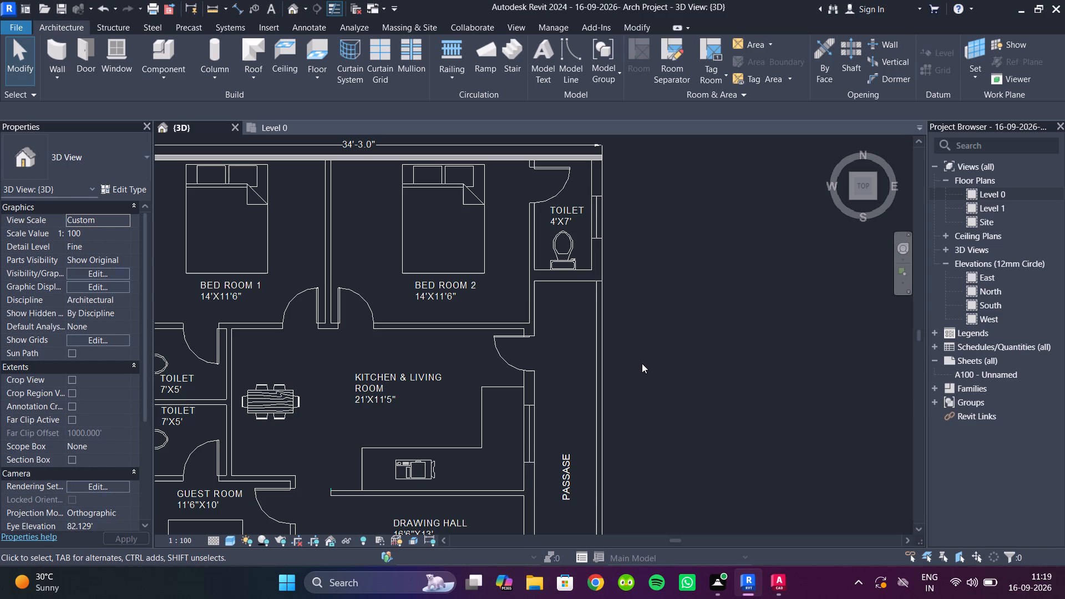
# Place an INNER WALL-4.5" wall on the inner line of the passage's east boundary by picking the imported plan line.
pyautogui.scroll(-3, 624, 396)
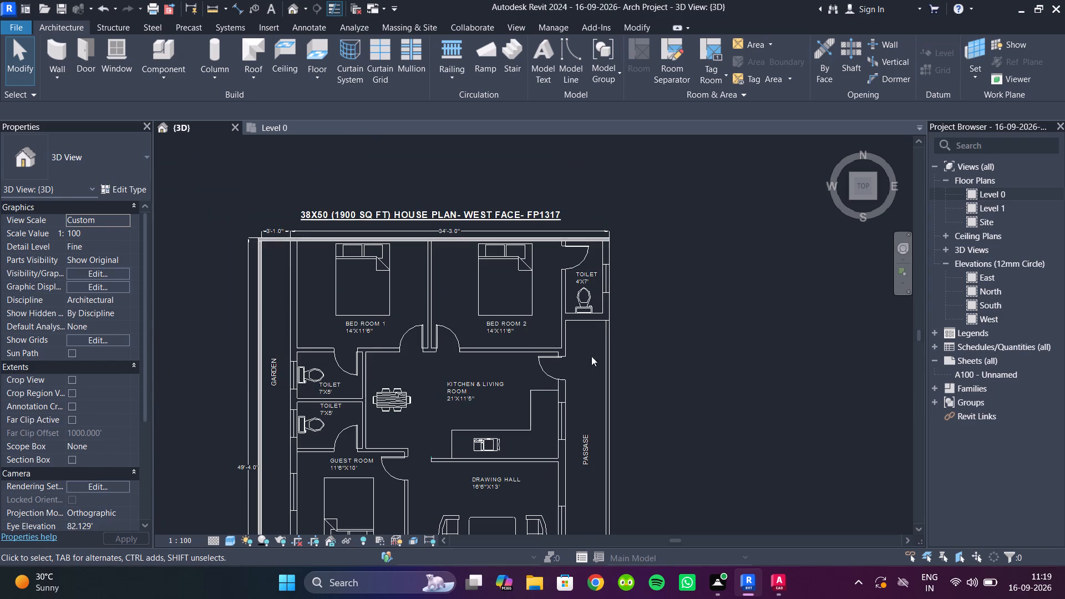
pyautogui.scroll(4, 567, 237)
pyautogui.scroll(-3, 711, 352)
pyautogui.moveTo(711, 352); pyautogui.dragTo(681, 246, button='middle')
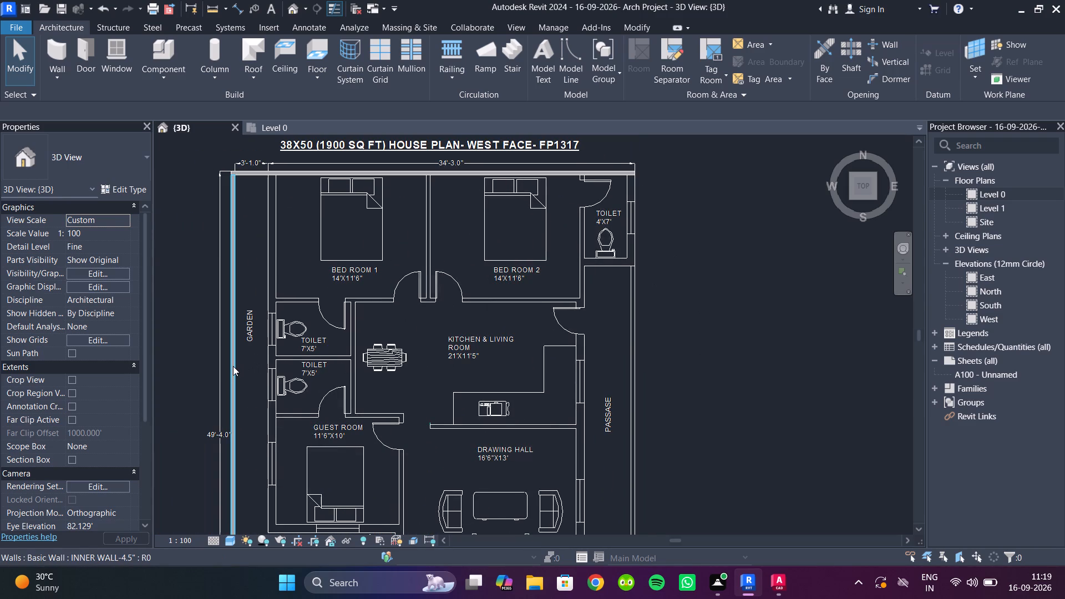
pyautogui.click(233, 366)
pyautogui.click(718, 367)
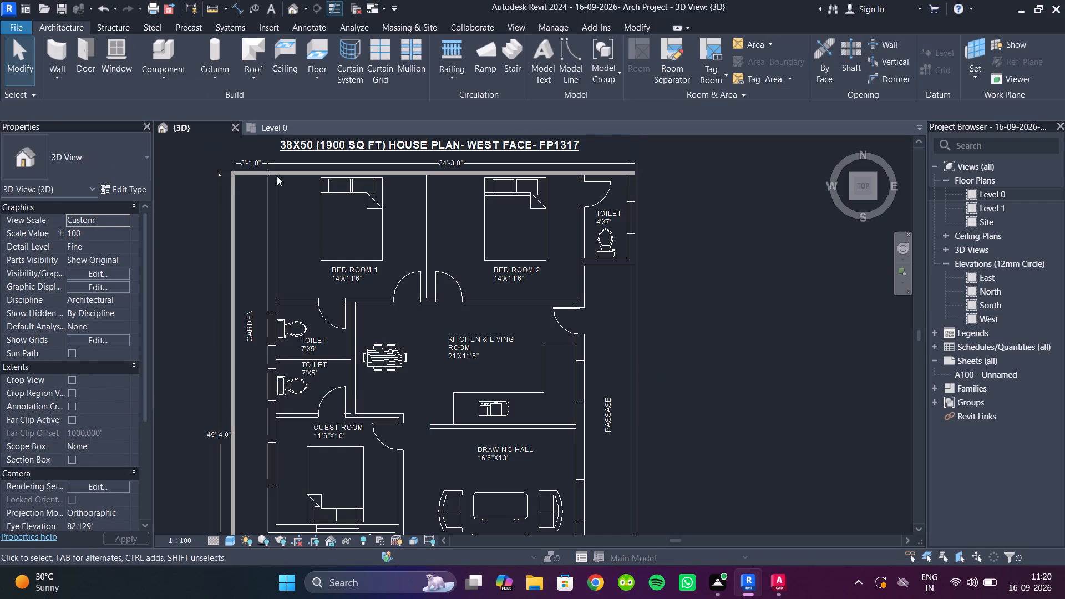
pyautogui.click(54, 54)
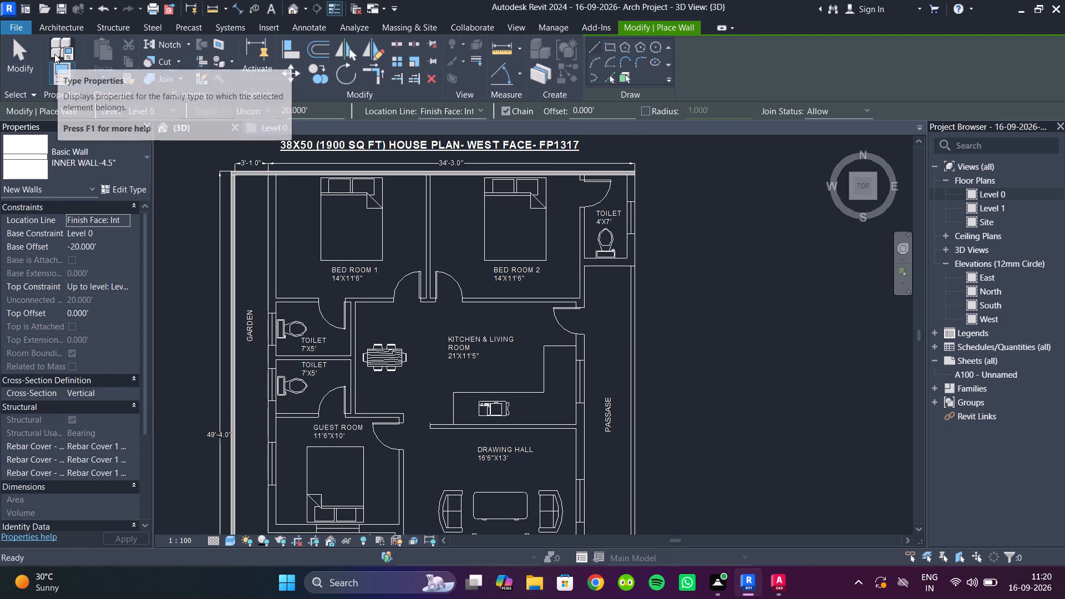
pyautogui.scroll(6, 656, 287)
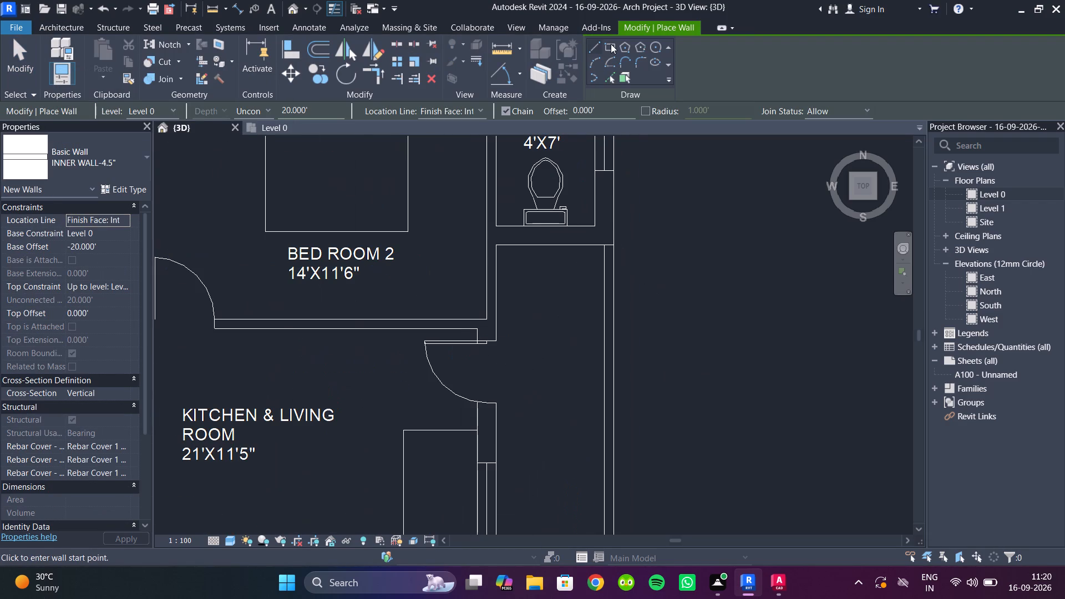
pyautogui.click(610, 79)
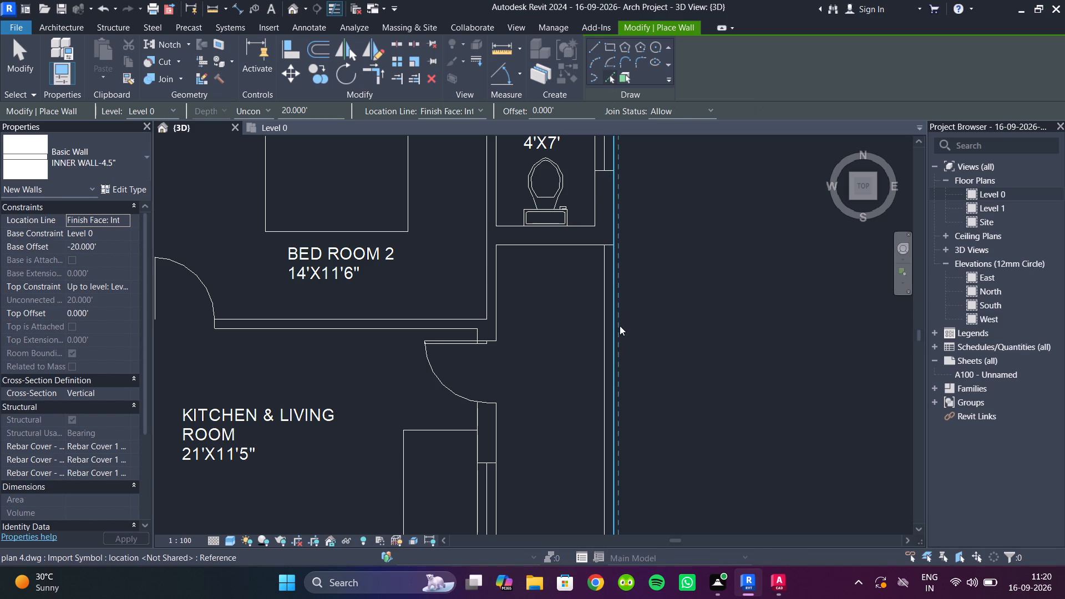
pyautogui.scroll(-4, 600, 337)
pyautogui.moveTo(600, 337); pyautogui.dragTo(559, 175, button='middle')
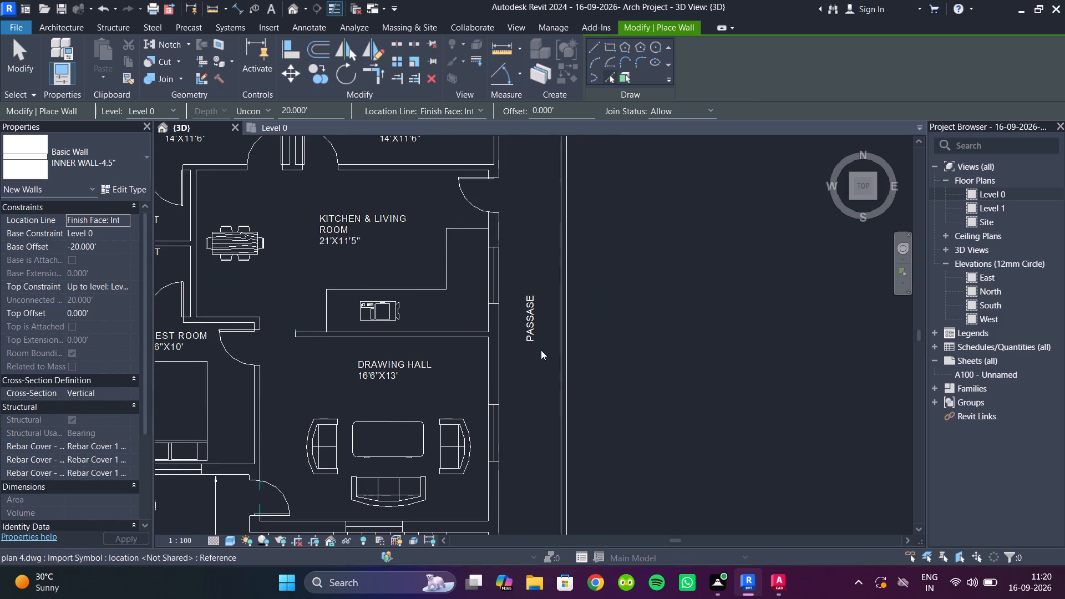
pyautogui.click(558, 399)
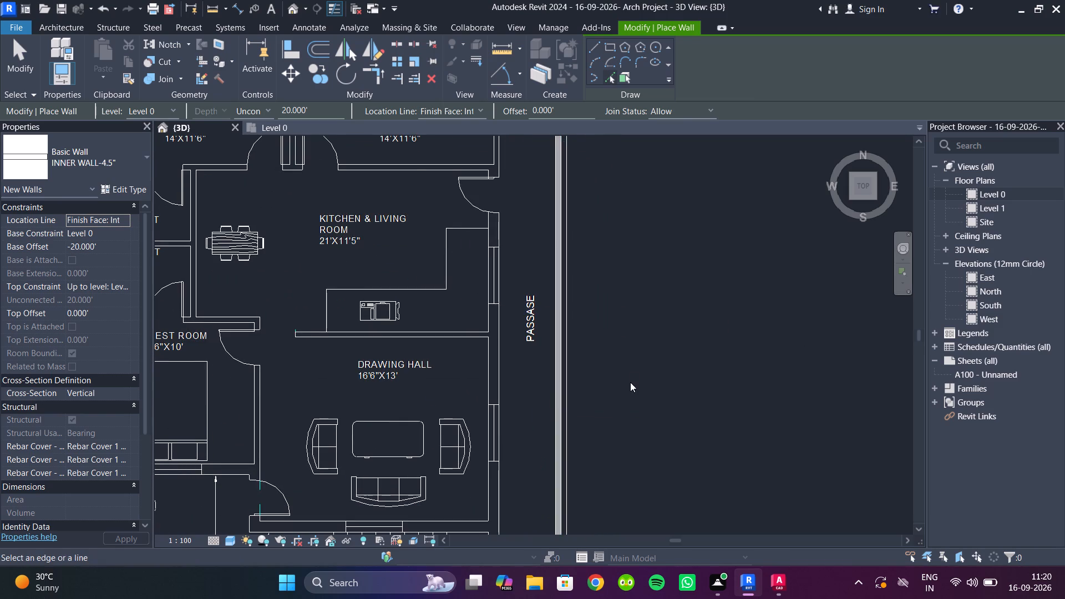
# Place a second INNER WALL-4.5" wall directly against the outer side of the new passage wall, and end wall placement.
pyautogui.scroll(-3, 630, 368)
pyautogui.moveTo(630, 368); pyautogui.dragTo(627, 256, button='middle')
pyautogui.press('Escape')
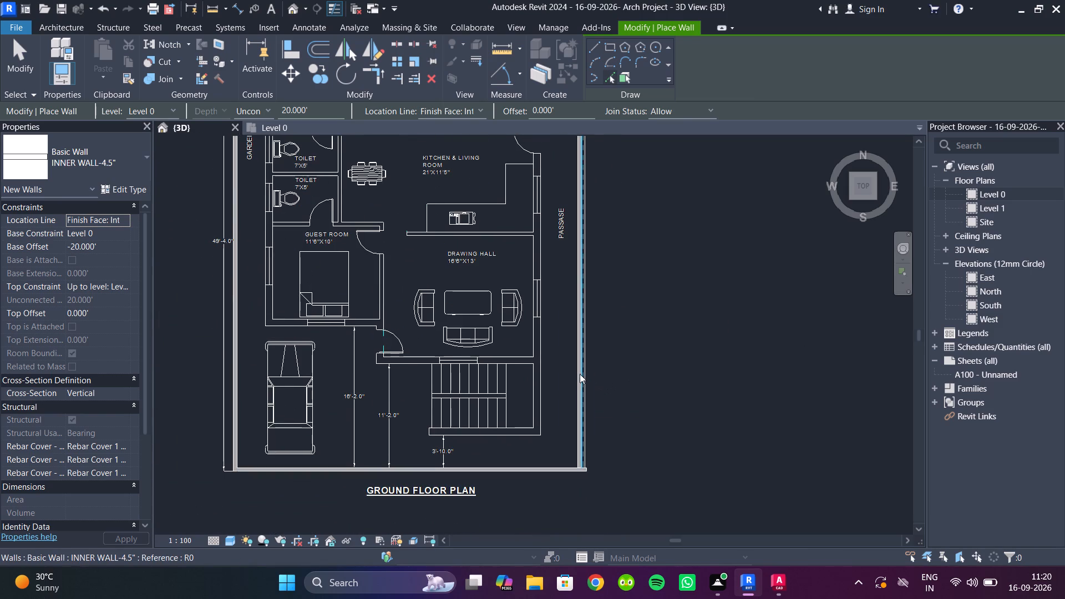
pyautogui.click(579, 373)
pyautogui.press('Escape')
pyautogui.press('Escape')
# Delete the inner of the two adjacent walls along the passage's east boundary.
pyautogui.scroll(5, 605, 473)
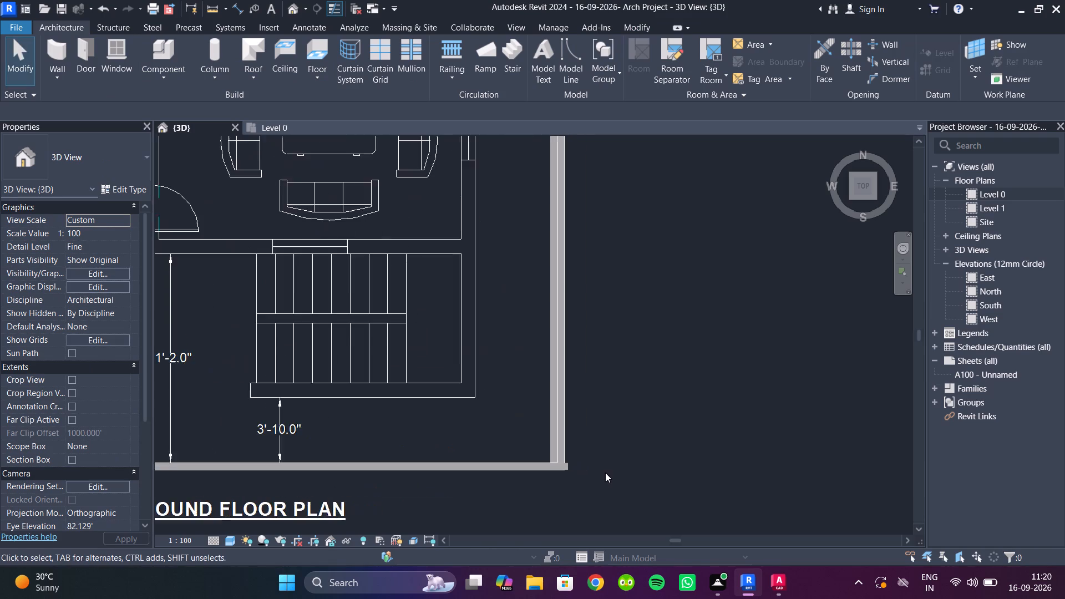
pyautogui.scroll(4, 578, 471)
pyautogui.scroll(-20, 536, 406)
pyautogui.moveTo(552, 299); pyautogui.dragTo(559, 339, button='middle')
pyautogui.scroll(6, 559, 339)
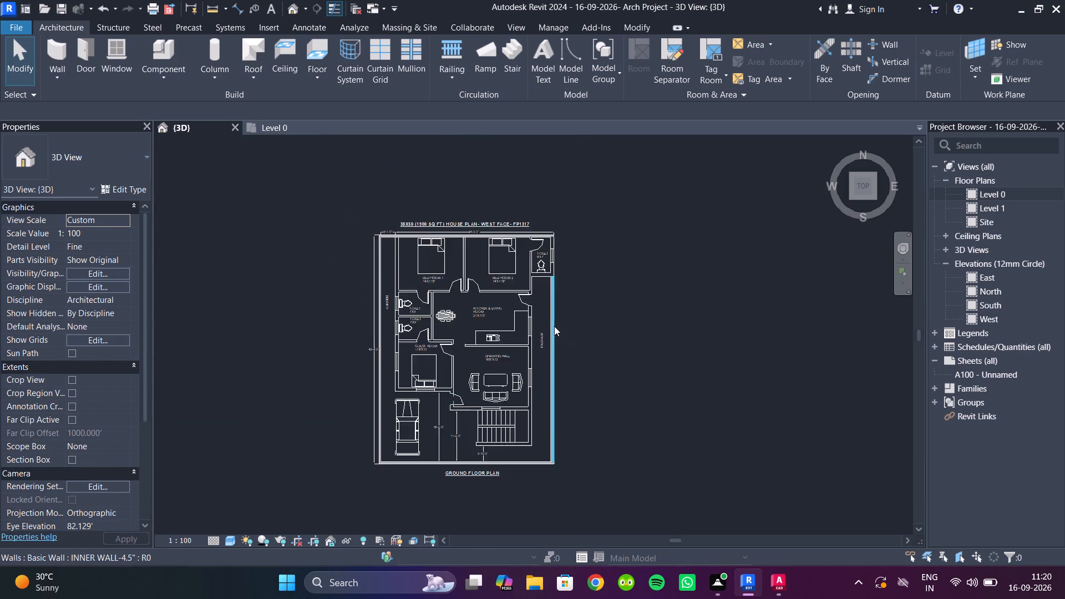
pyautogui.scroll(11, 554, 326)
pyautogui.click(566, 277)
pyautogui.press('Escape')
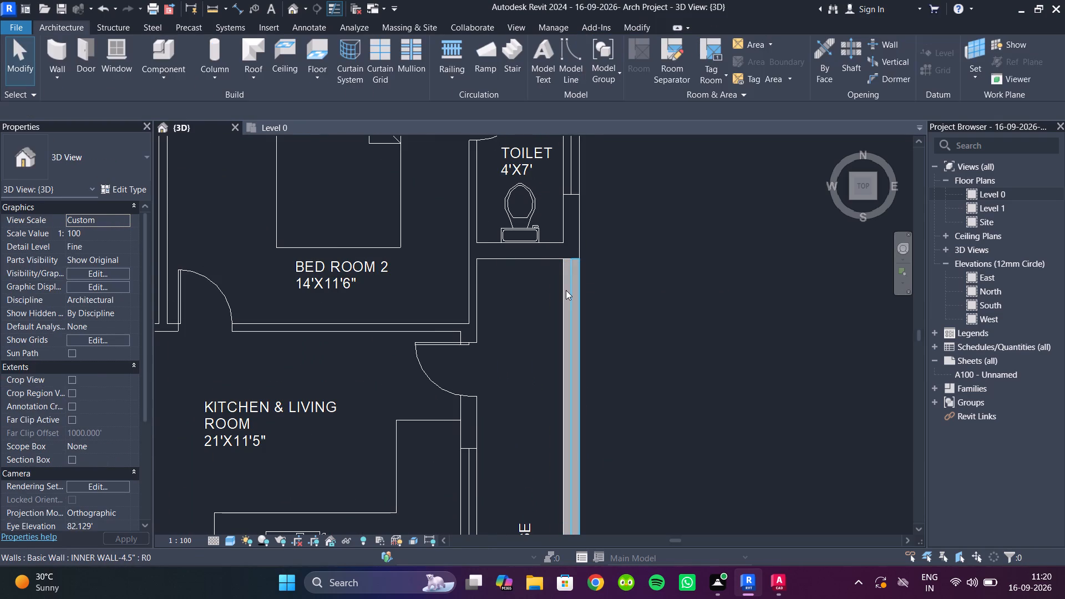
pyautogui.click(566, 290)
pyautogui.scroll(11, 565, 291)
pyautogui.press('Escape')
pyautogui.click(565, 291)
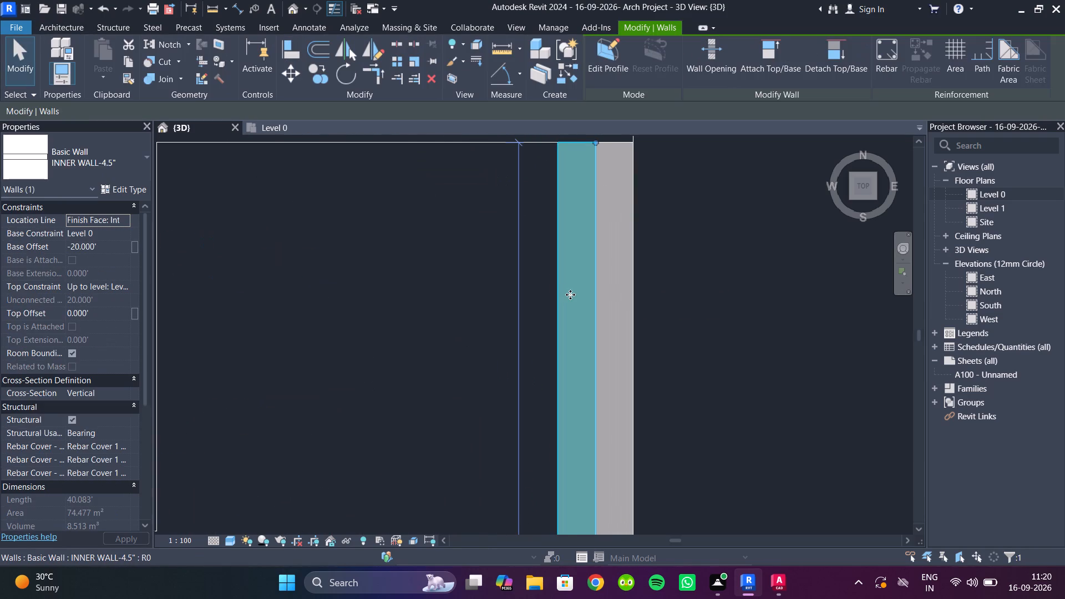
pyautogui.press('Delete')
# Set the base offset of the remaining east boundary wall beside the passage to 0 in the 3D view.
pyautogui.scroll(-11, 570, 295)
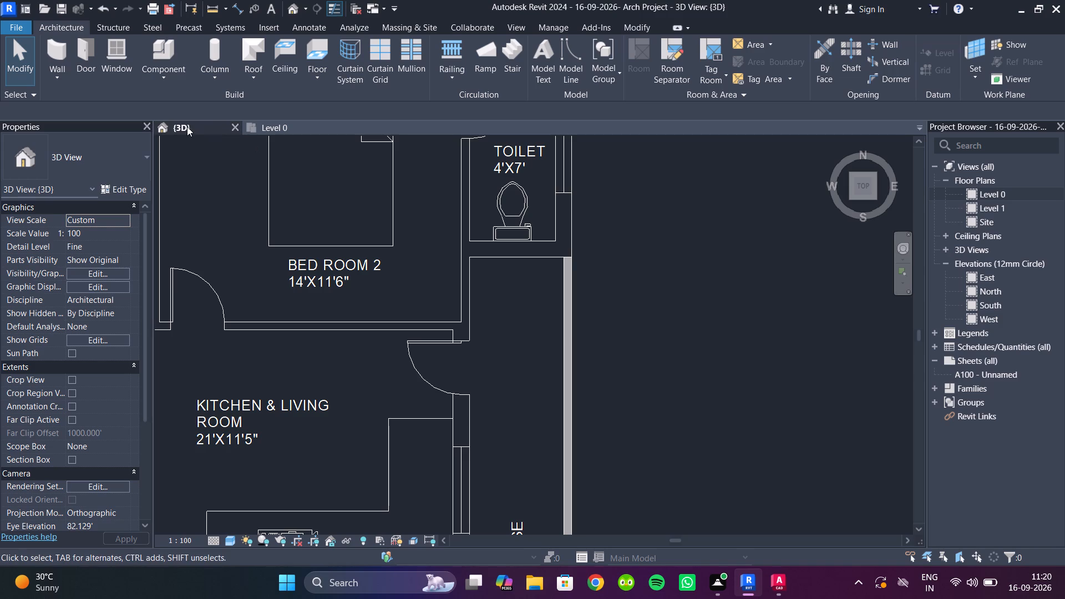
pyautogui.scroll(-7, 366, 236)
pyautogui.keyDown('shift'); pyautogui.moveTo(376, 271); pyautogui.dragTo(312, 131, button='middle'); pyautogui.keyUp('shift')
pyautogui.keyDown('shift'); pyautogui.moveTo(351, 306); pyautogui.dragTo(338, 147, button='middle'); pyautogui.keyUp('shift')
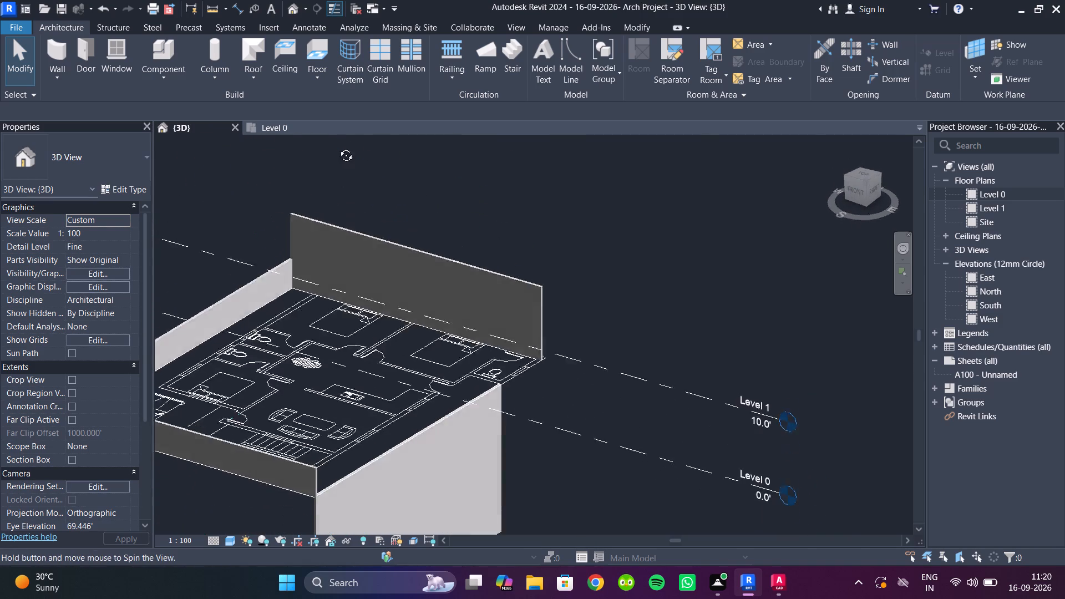
pyautogui.keyDown('shift'); pyautogui.moveTo(338, 147); pyautogui.dragTo(341, 124, button='middle'); pyautogui.keyUp('shift')
pyautogui.moveTo(344, 305); pyautogui.dragTo(413, 183, button='middle')
pyautogui.click(474, 394)
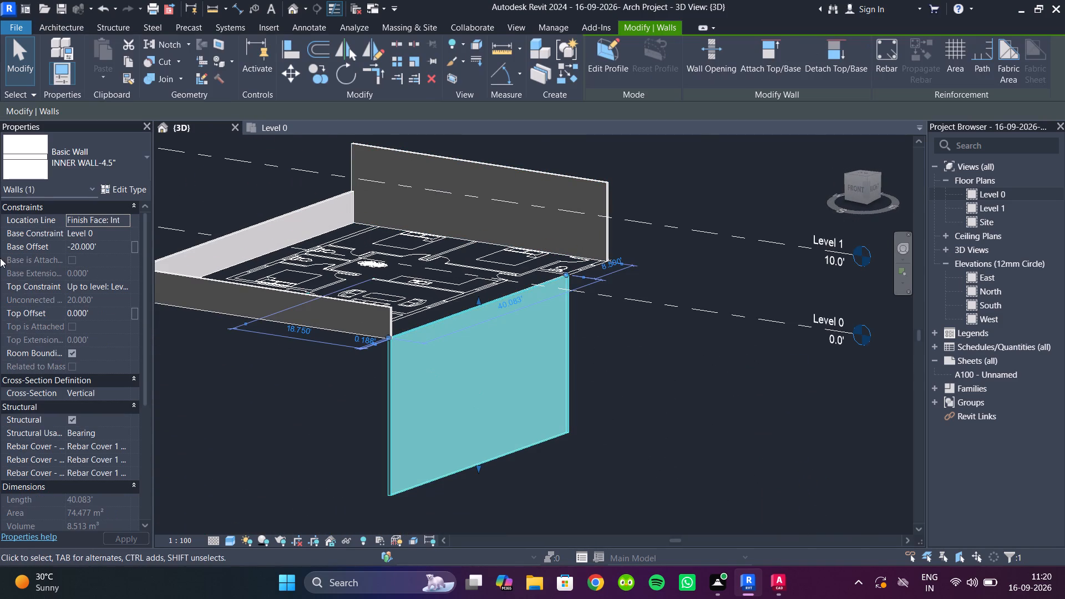
pyautogui.click(97, 247)
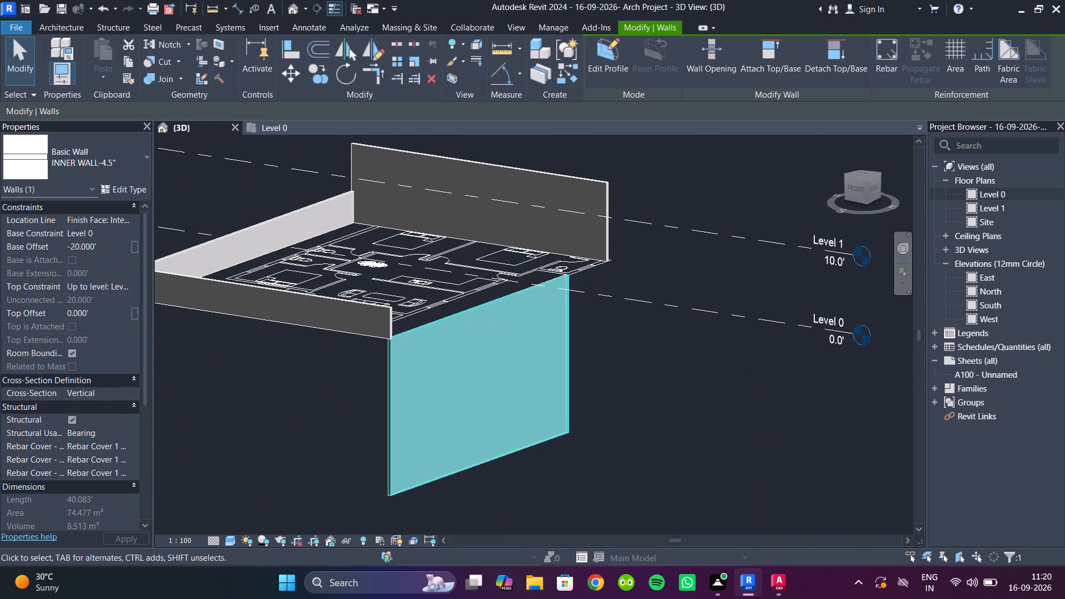
pyautogui.click(122, 248)
pyautogui.moveTo(119, 249); pyautogui.dragTo(44, 254)
pyautogui.press('0')
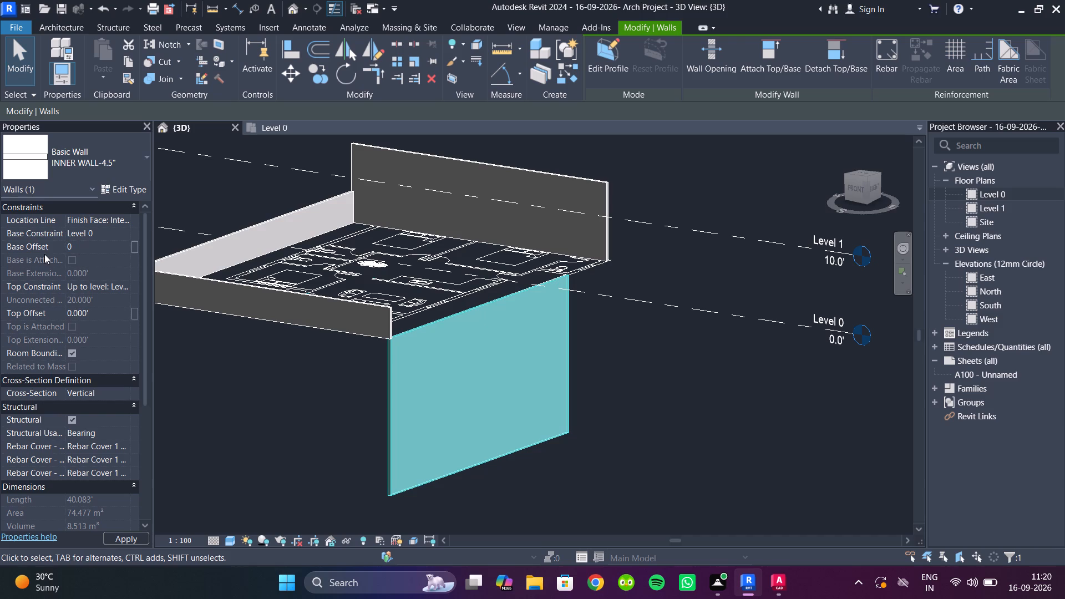
# Set the east boundary wall's top constraint to Unconnected and its unconnected height to 4'.
pyautogui.click(114, 286)
pyautogui.click(119, 289)
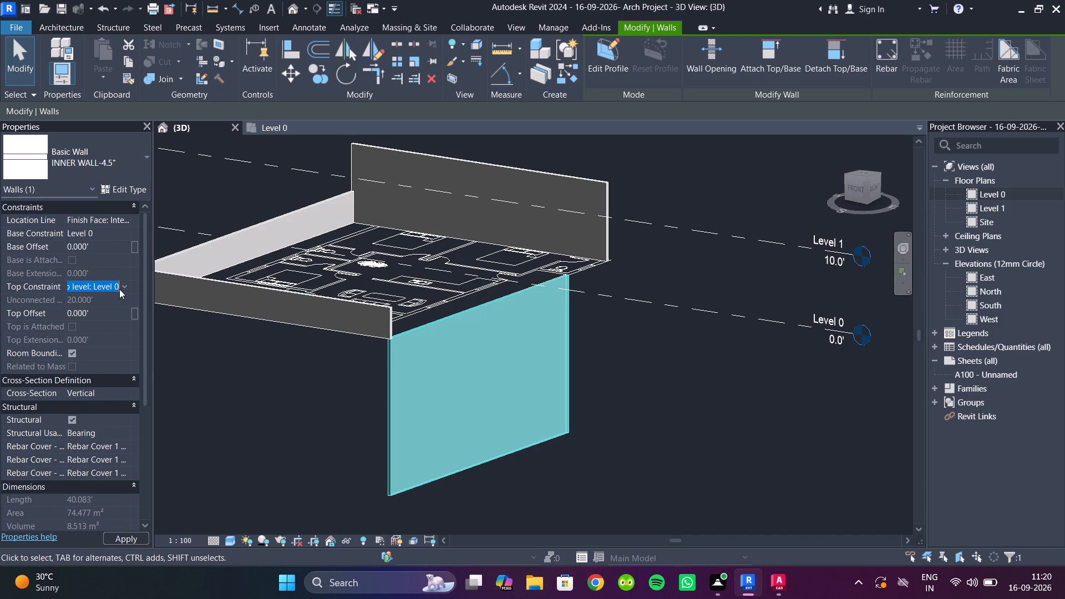
pyautogui.click(96, 300)
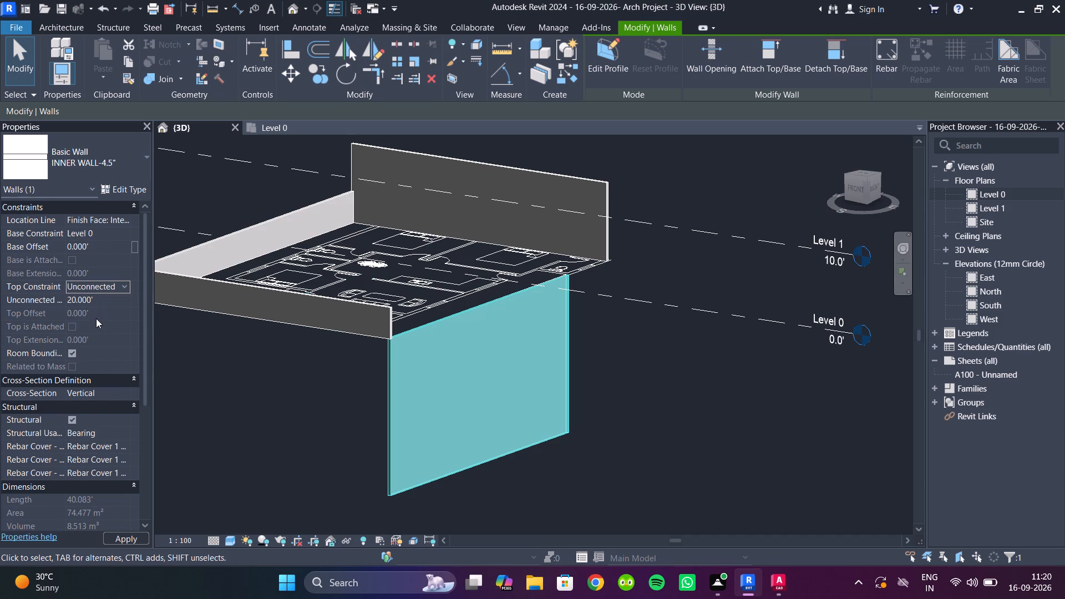
pyautogui.click(98, 301)
pyautogui.moveTo(98, 301); pyautogui.dragTo(62, 307)
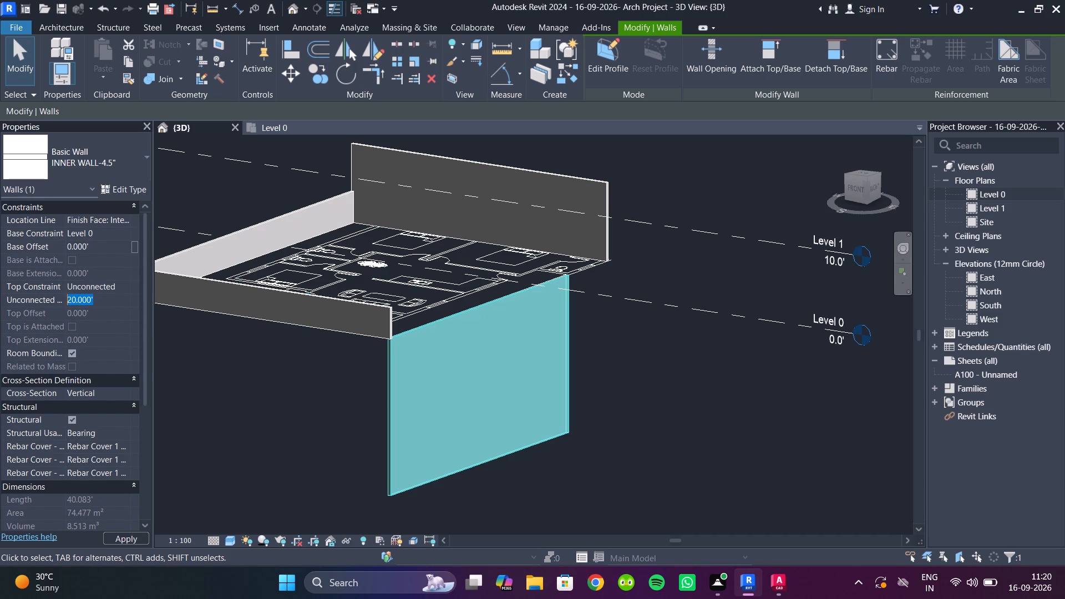
pyautogui.moveTo(62, 307); pyautogui.dragTo(26, 316)
pyautogui.write("4'")
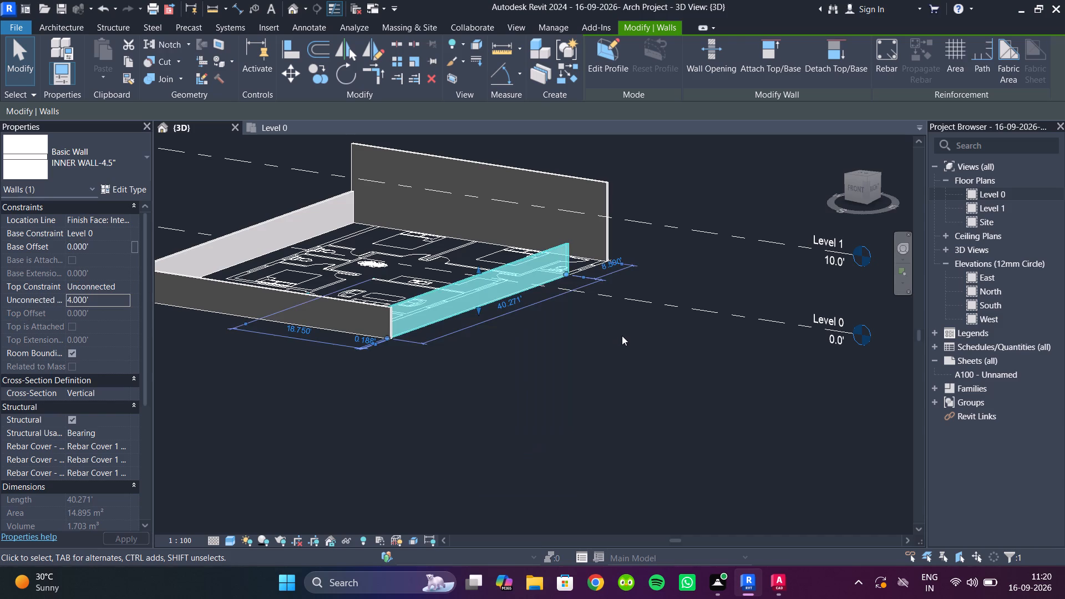
pyautogui.click(483, 402)
# Examine the boundary walls around the house plan from several angles in the 3D view.
pyautogui.scroll(-3, 456, 372)
pyautogui.keyDown('shift'); pyautogui.moveTo(465, 369); pyautogui.dragTo(486, 473, button='middle'); pyautogui.keyUp('shift')
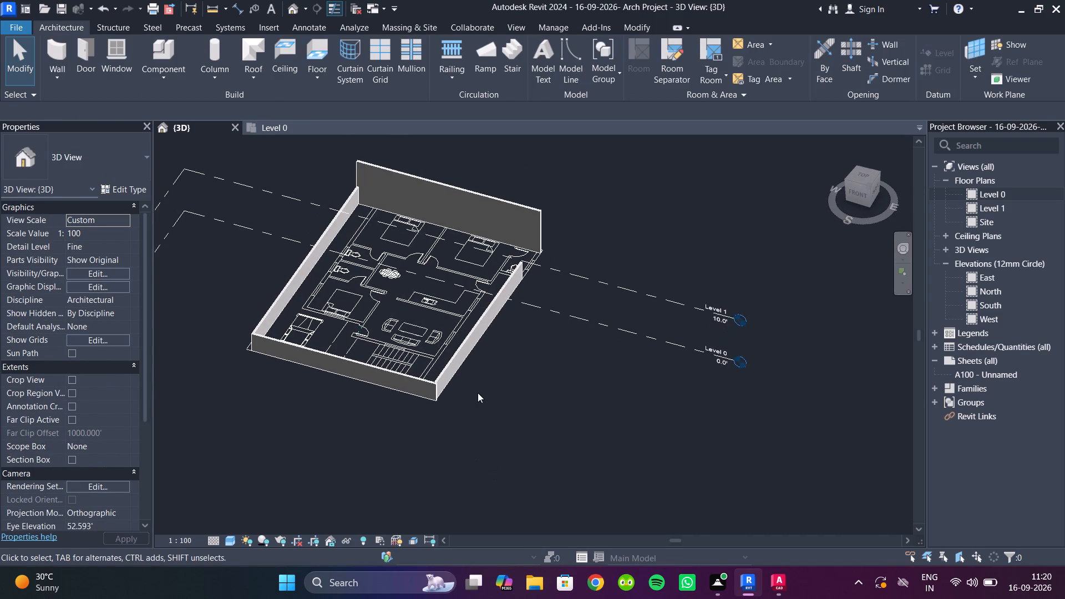
pyautogui.scroll(2, 480, 393)
pyautogui.scroll(-2, 480, 393)
pyautogui.keyDown('shift'); pyautogui.moveTo(480, 393); pyautogui.dragTo(467, 296, button='middle'); pyautogui.keyUp('shift')
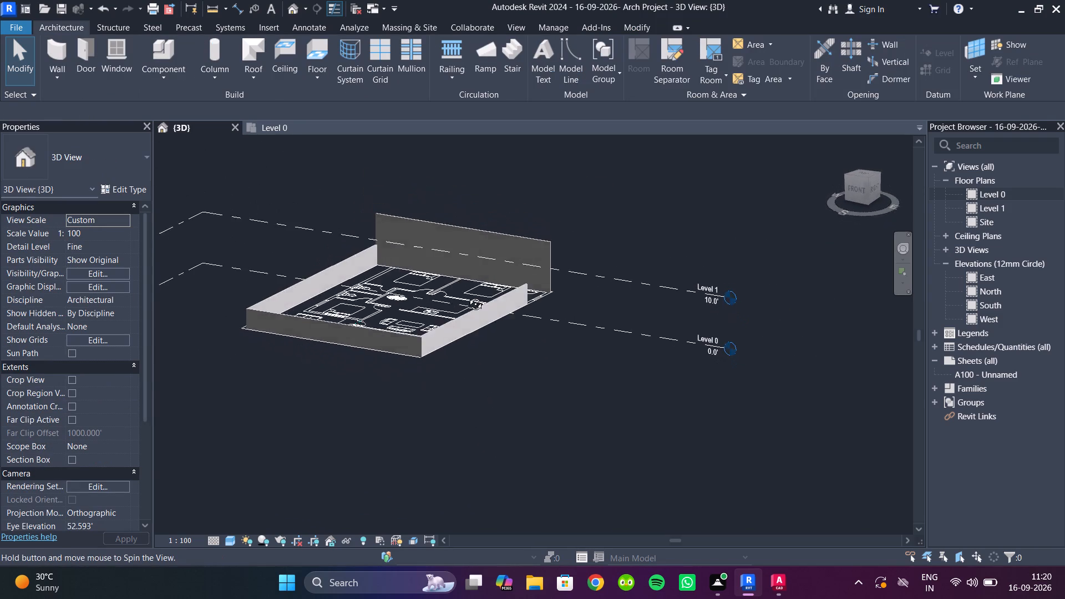
pyautogui.keyDown('shift'); pyautogui.moveTo(467, 296); pyautogui.dragTo(559, 473, button='middle'); pyautogui.keyUp('shift')
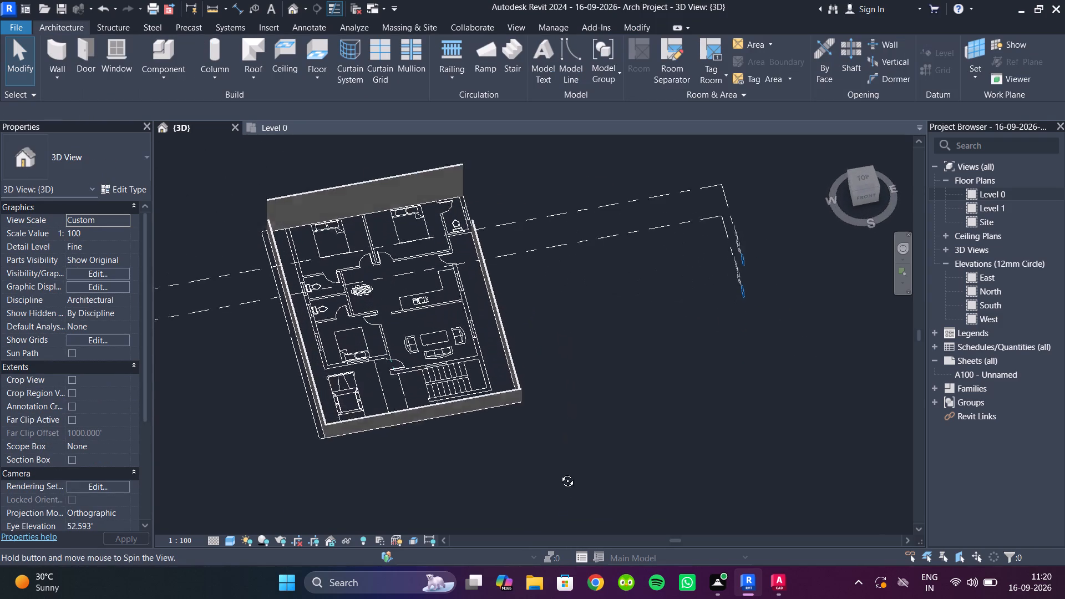
pyautogui.keyDown('shift'); pyautogui.moveTo(559, 473); pyautogui.dragTo(547, 519, button='middle'); pyautogui.keyUp('shift')
pyautogui.keyDown('shift'); pyautogui.moveTo(541, 419); pyautogui.dragTo(524, 484, button='middle'); pyautogui.keyUp('shift')
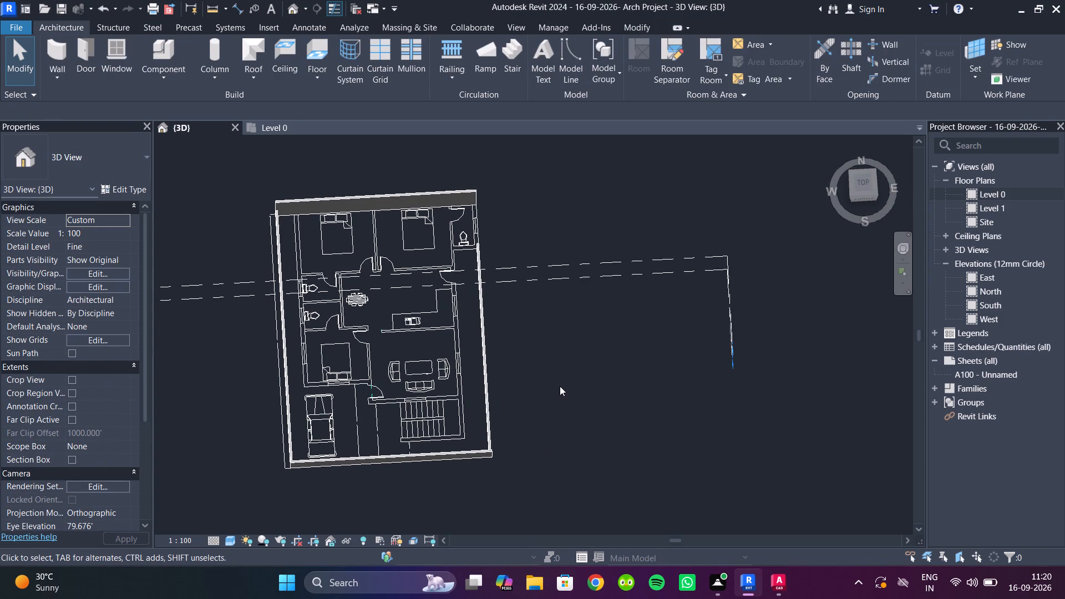
# Open the Level 0 floor plan and change its visual style so that the walls display filled.
pyautogui.click(265, 125)
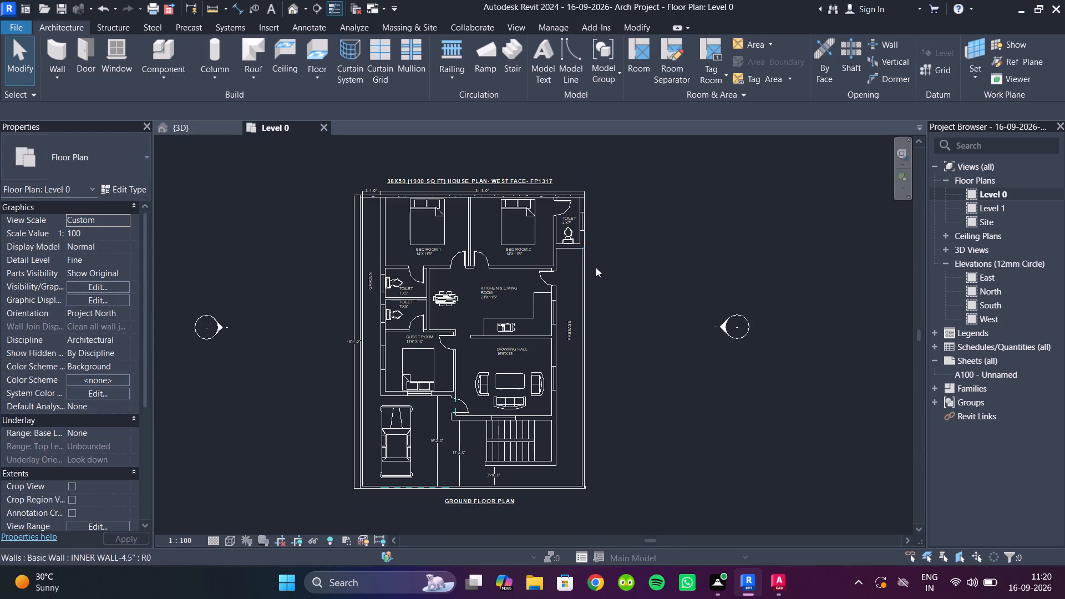
pyautogui.scroll(4, 608, 272)
pyautogui.scroll(-5, 628, 303)
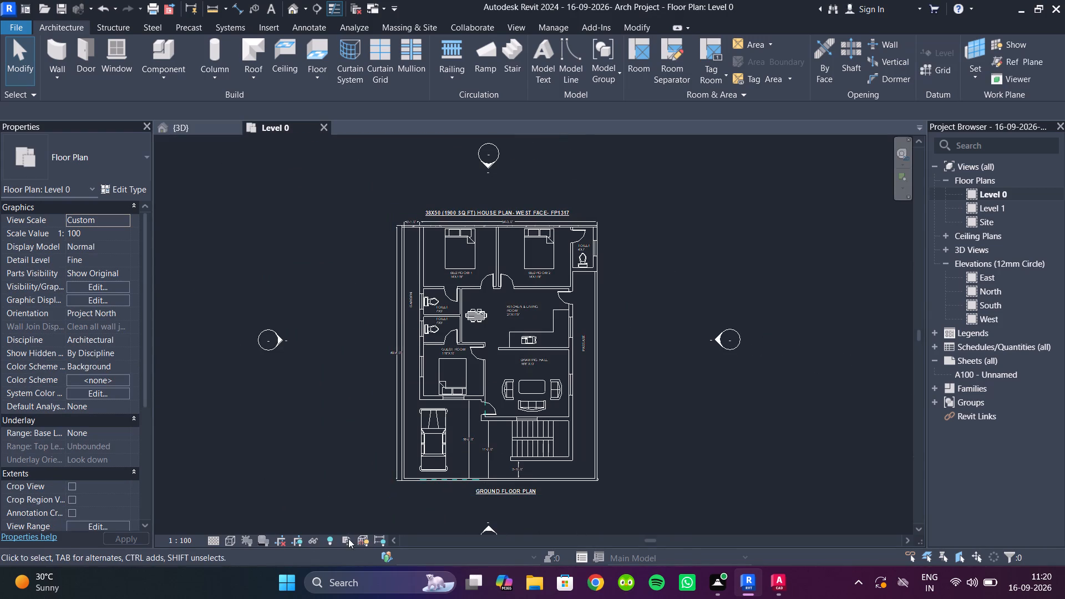
pyautogui.click(230, 541)
pyautogui.click(251, 530)
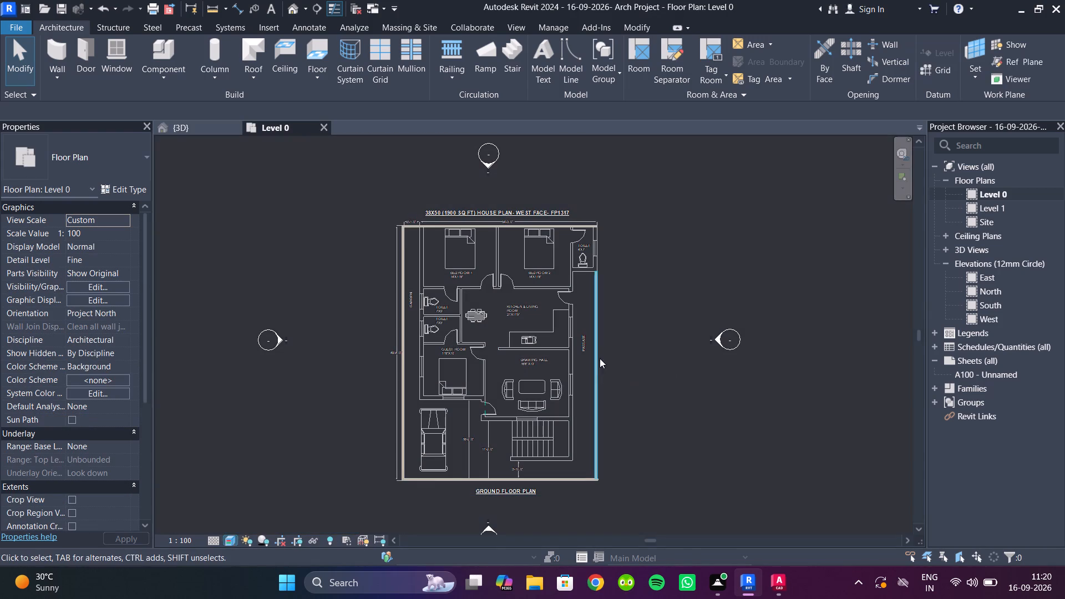
# Examine the boundary walls around the house on the Level 0 floor plan.
pyautogui.scroll(5, 579, 309)
pyautogui.scroll(-2, 579, 309)
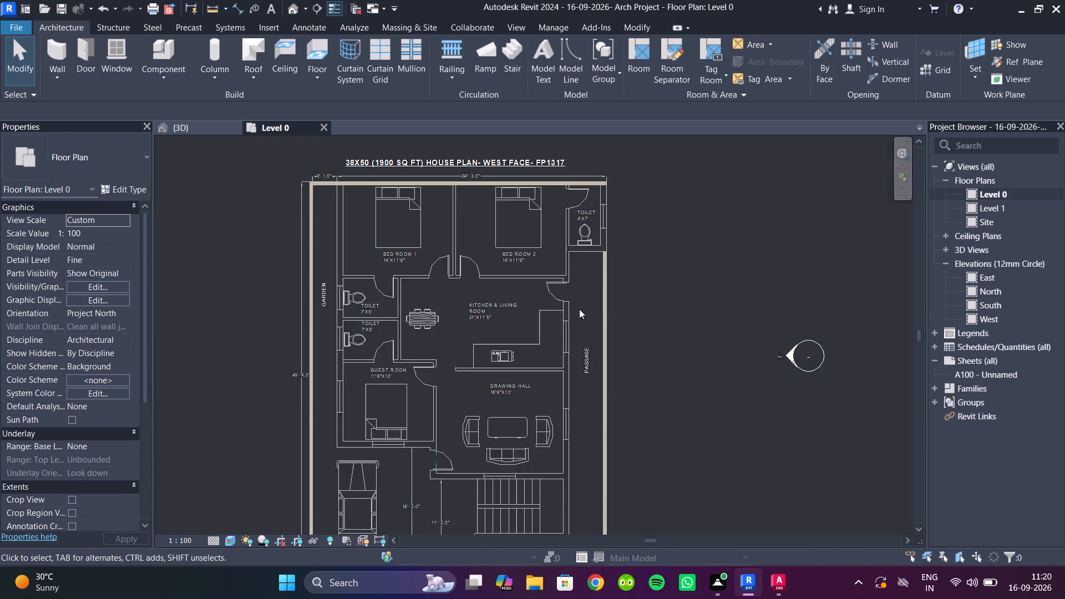
pyautogui.scroll(-2, 579, 309)
pyautogui.moveTo(579, 309); pyautogui.dragTo(545, 268, button='middle')
pyautogui.moveTo(545, 268); pyautogui.dragTo(525, 283, button='middle')
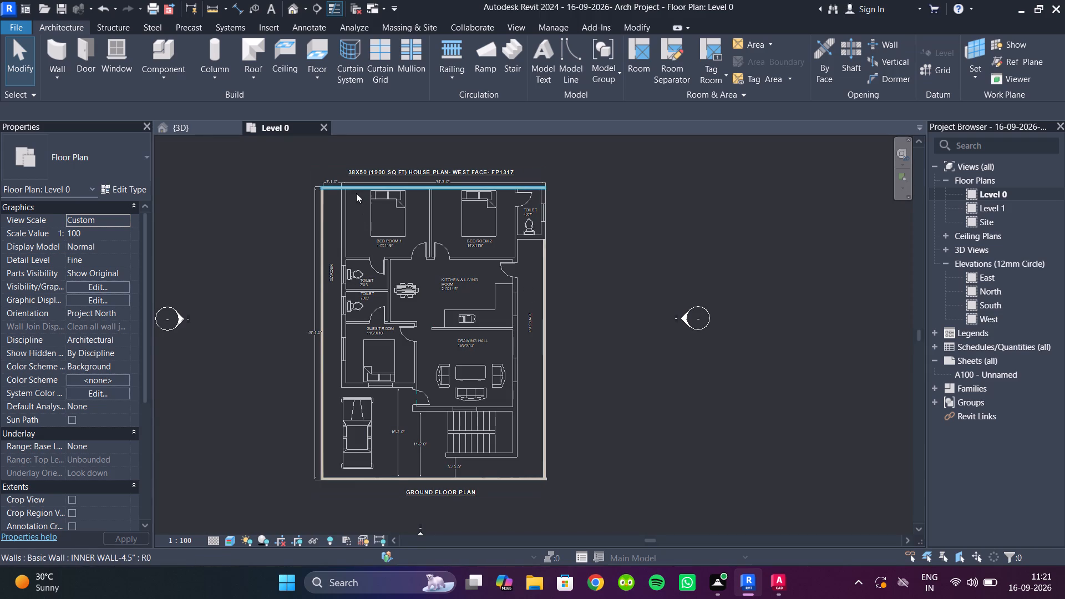
pyautogui.scroll(1, 356, 193)
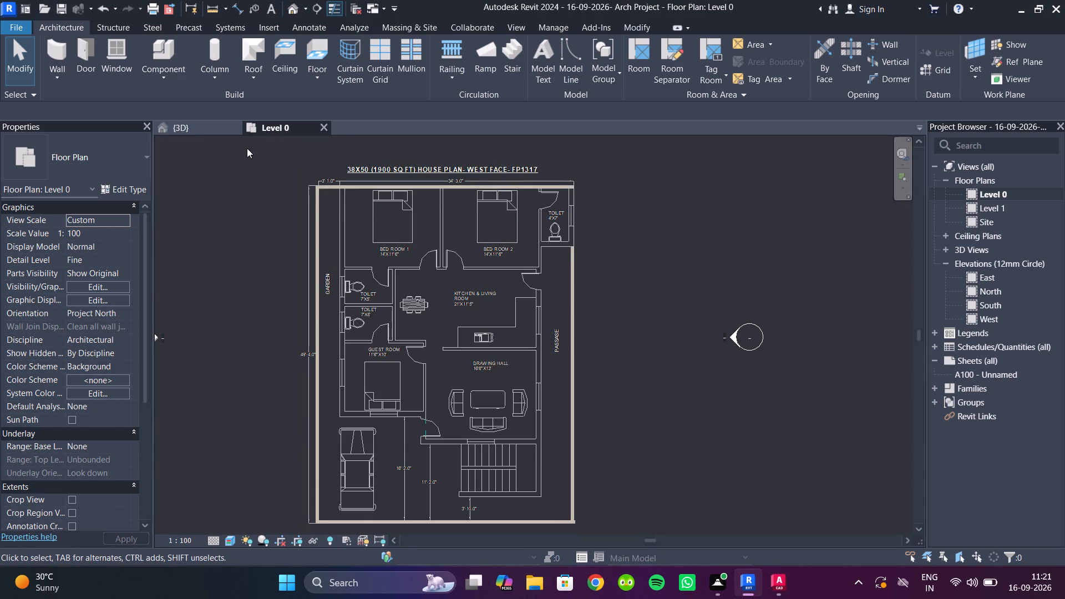
pyautogui.moveTo(244, 271); pyautogui.dragTo(229, 254, button='middle')
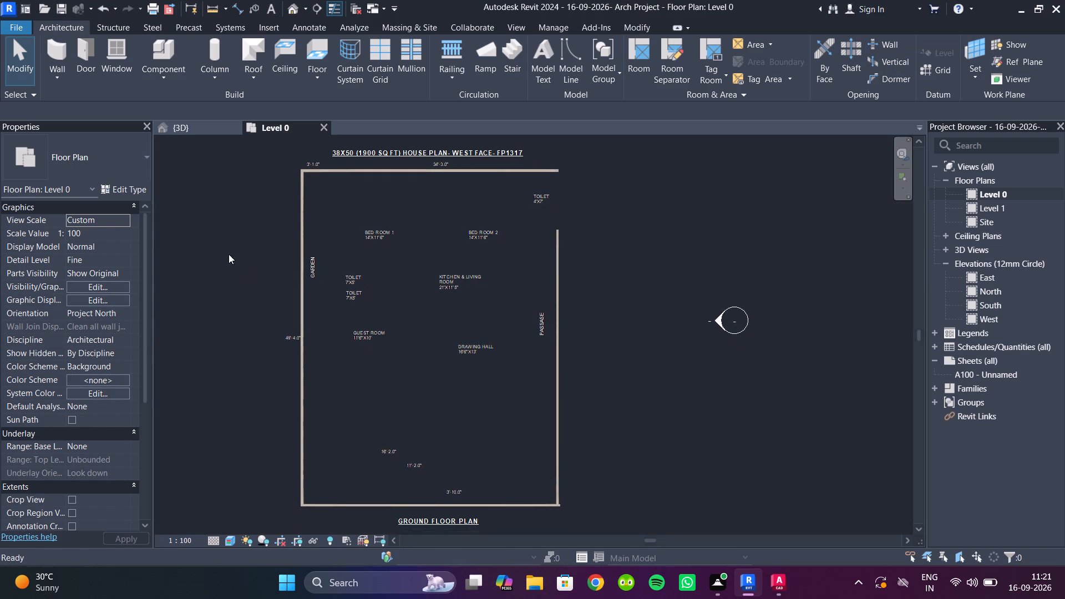
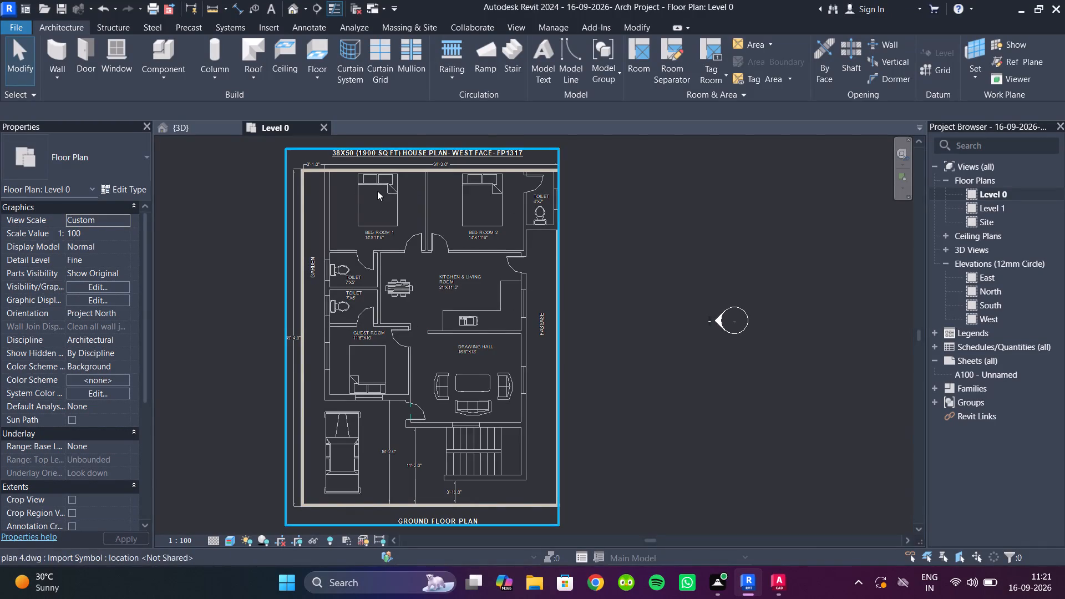
# Start an architectural wall on Level 0 using the OUTER WALL-9" basic wall type.
pyautogui.click(54, 80)
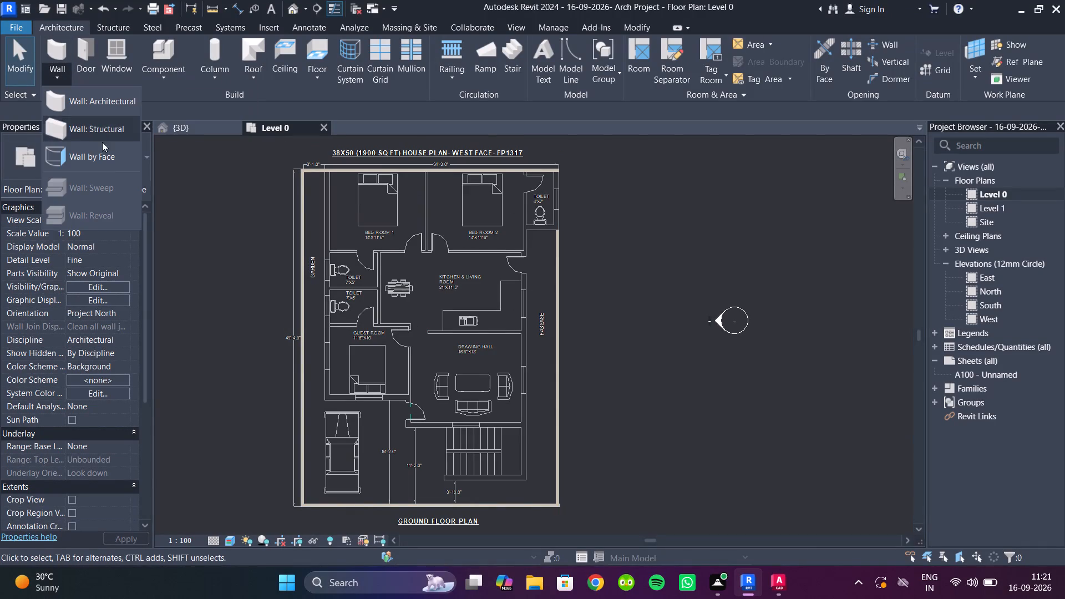
pyautogui.click(84, 108)
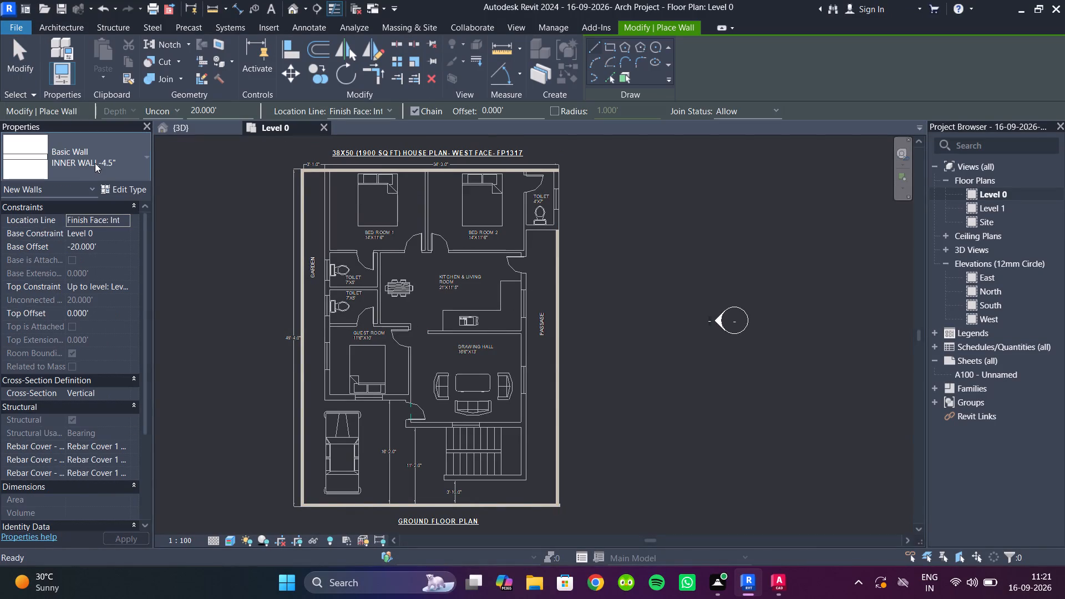
pyautogui.click(95, 163)
pyautogui.click(97, 252)
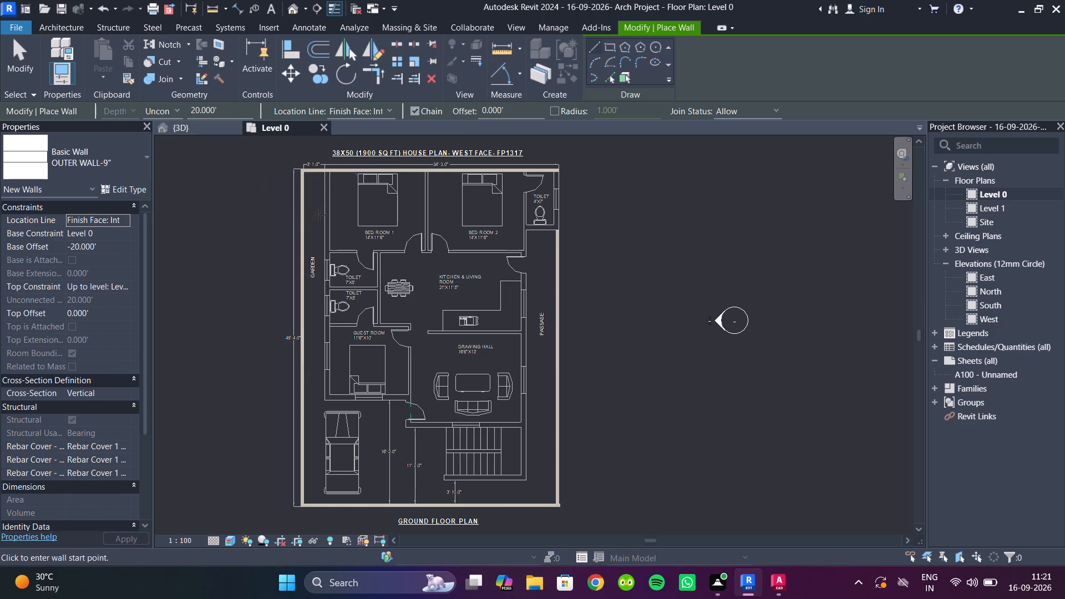
pyautogui.click(108, 248)
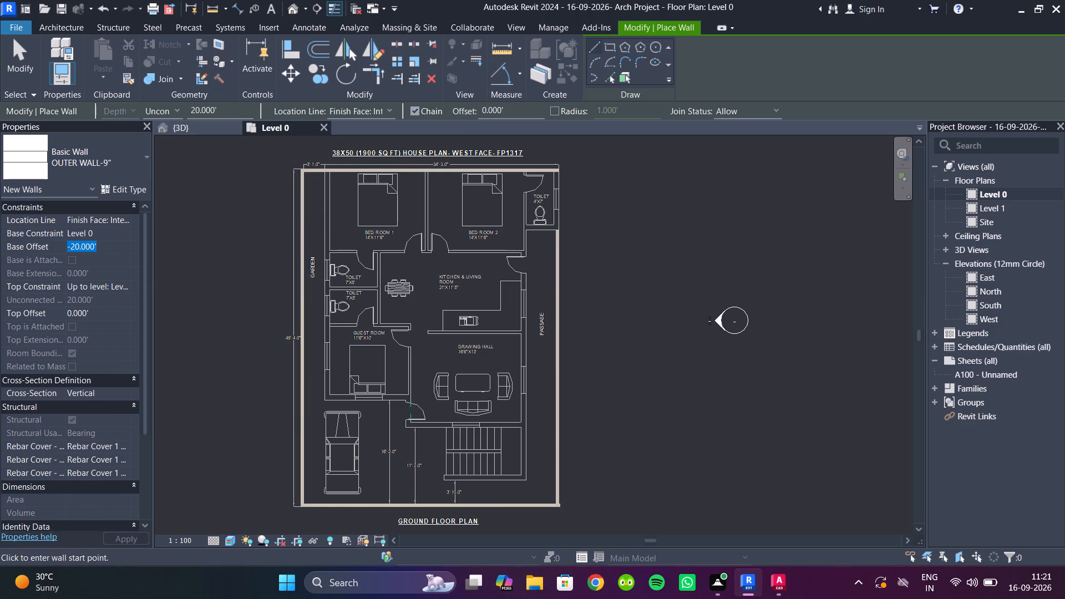
# Examine the OUTER WALL-9" type's layer structure and type parameters without changing them.
pyautogui.click(124, 192)
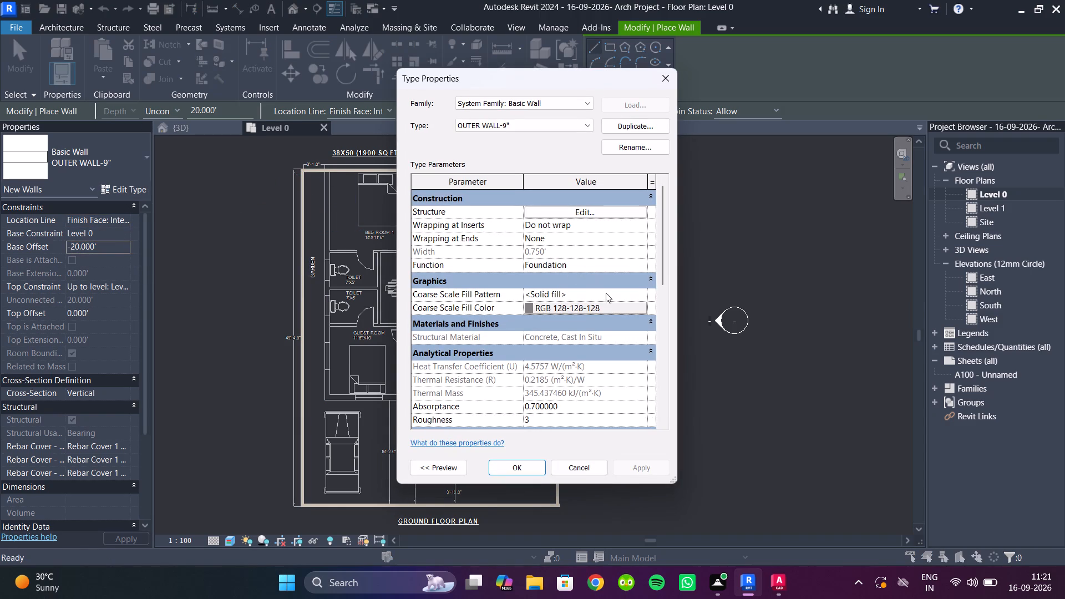
pyautogui.click(577, 214)
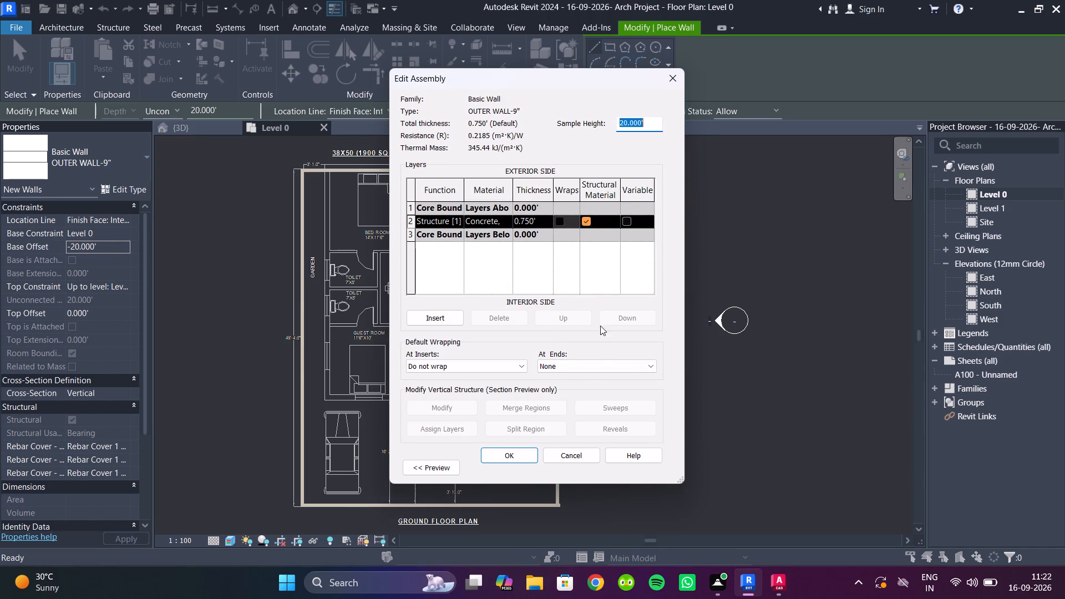
pyautogui.click(576, 458)
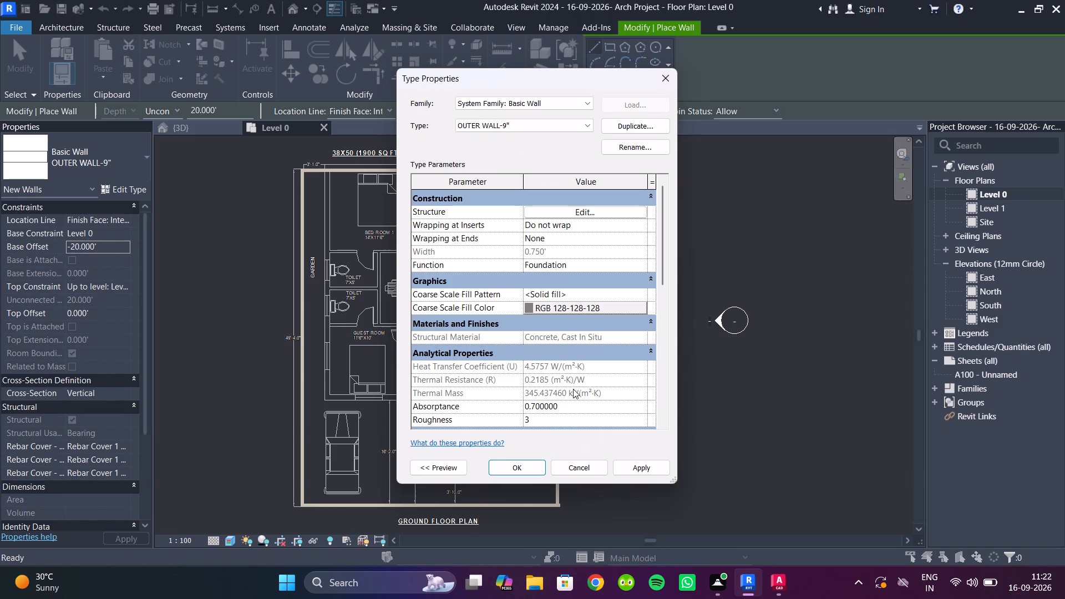
pyautogui.scroll(-16, 528, 370)
pyautogui.scroll(4, 516, 363)
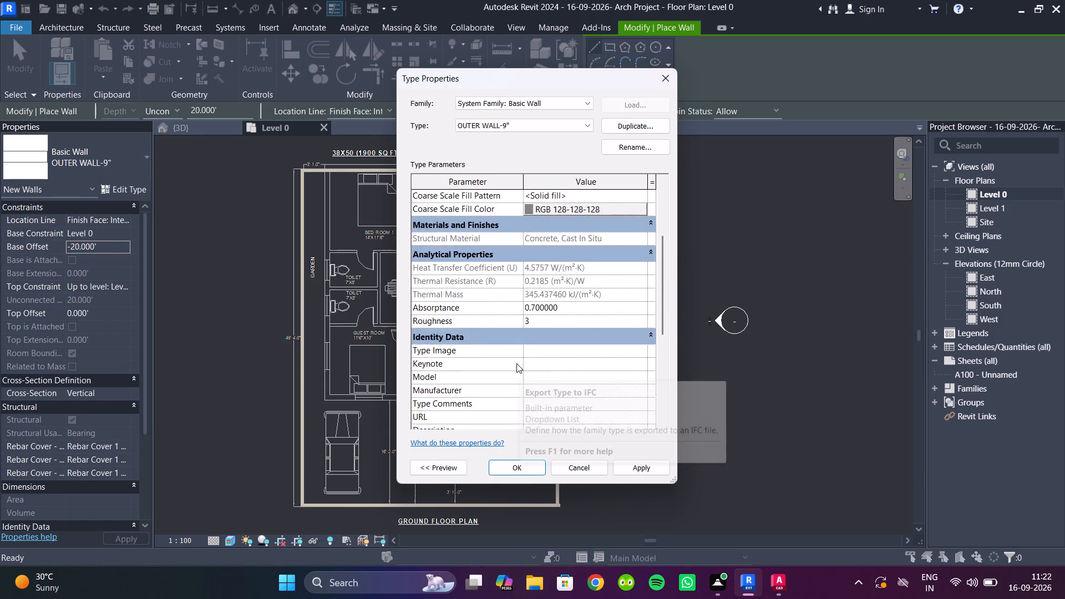
pyautogui.scroll(12, 516, 363)
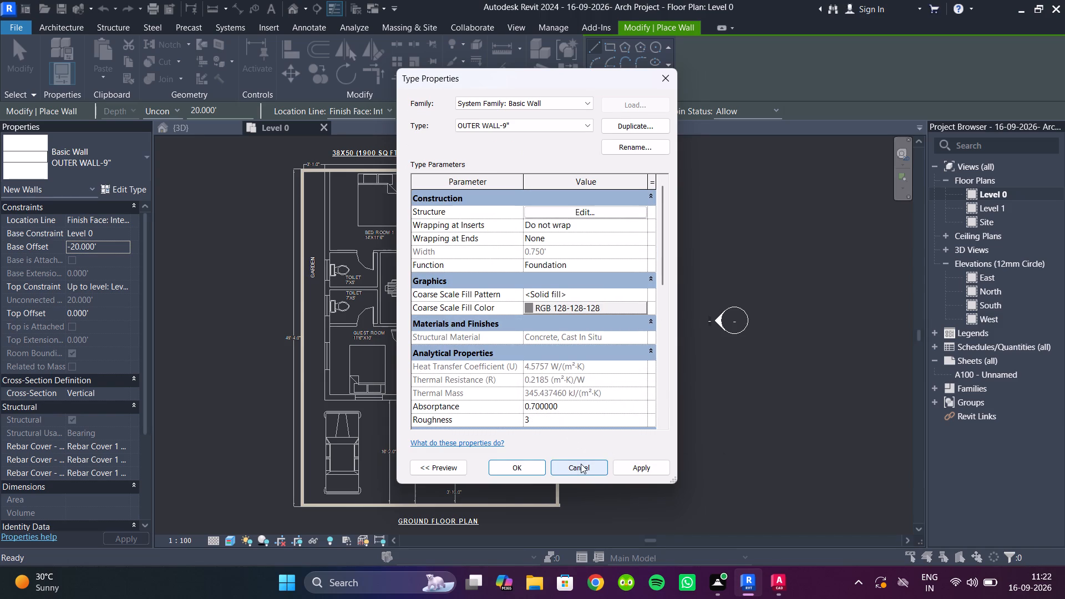
pyautogui.click(581, 464)
# Set the new walls' base offset to 0, top constraint to Unconnected and unconnected height to 10'.
pyautogui.click(102, 248)
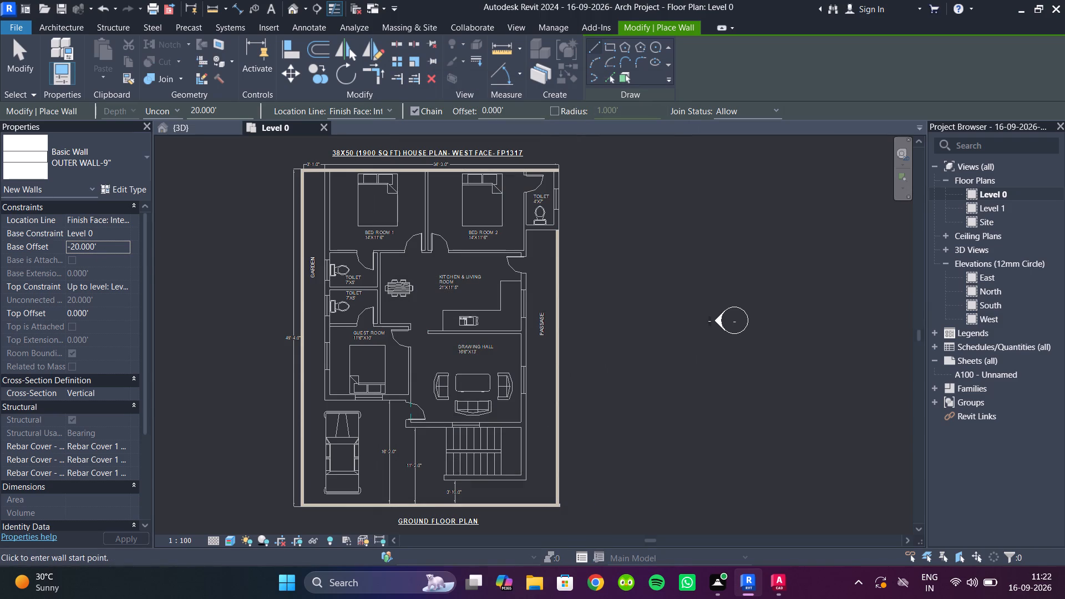
pyautogui.moveTo(113, 243); pyautogui.dragTo(61, 251)
pyautogui.press('0')
pyautogui.click(97, 288)
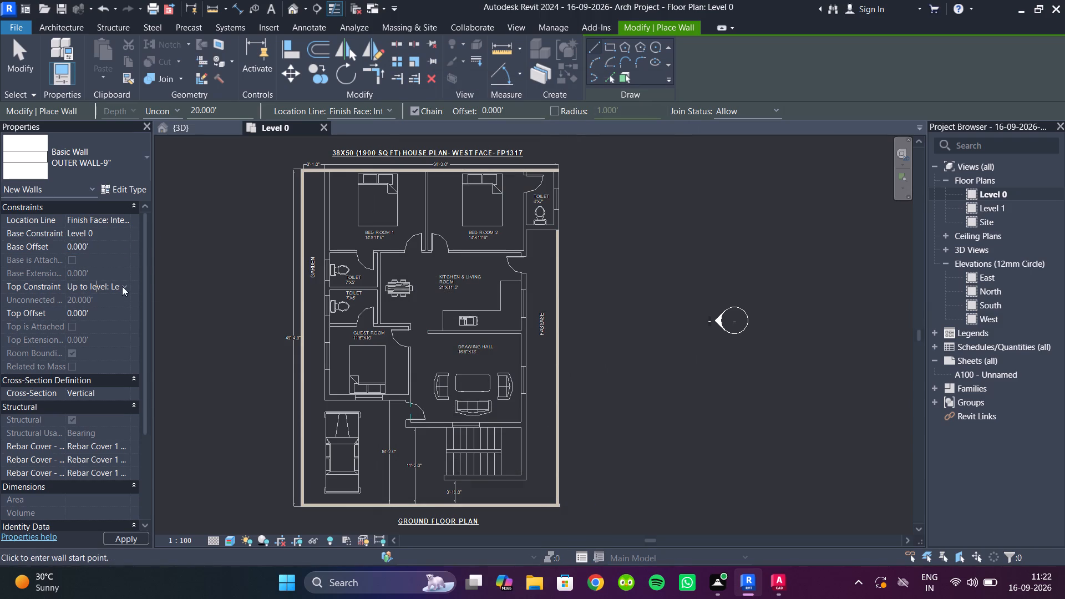
pyautogui.click(122, 286)
pyautogui.click(97, 300)
pyautogui.click(100, 301)
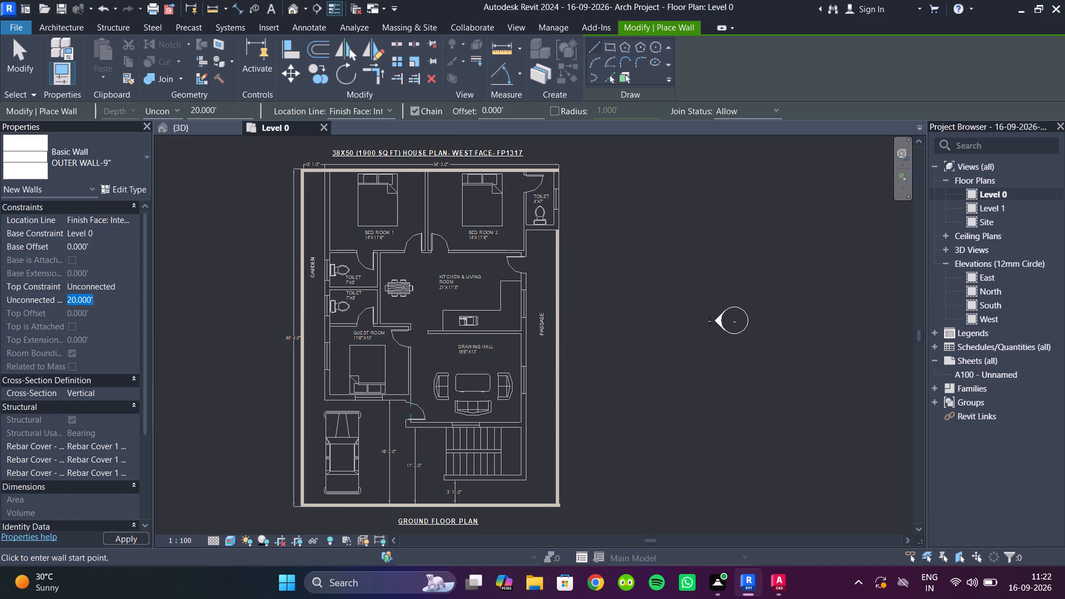
pyautogui.write('10')
pyautogui.press("'")
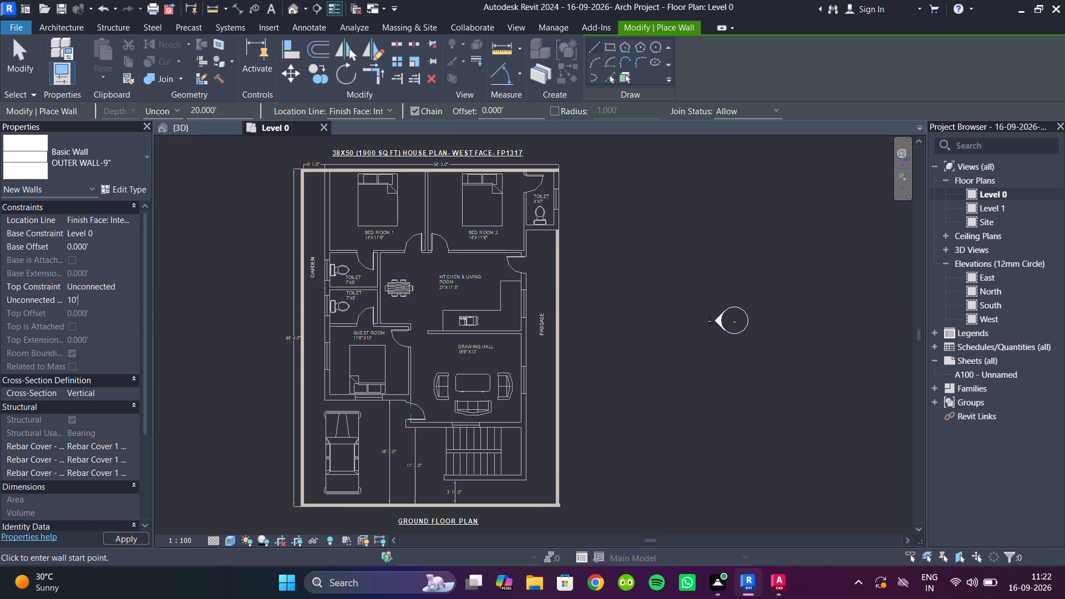
# Create outer walls from the imported plan's lines along the house's garden side and the guest room's edge facing the car.
pyautogui.scroll(4, 333, 180)
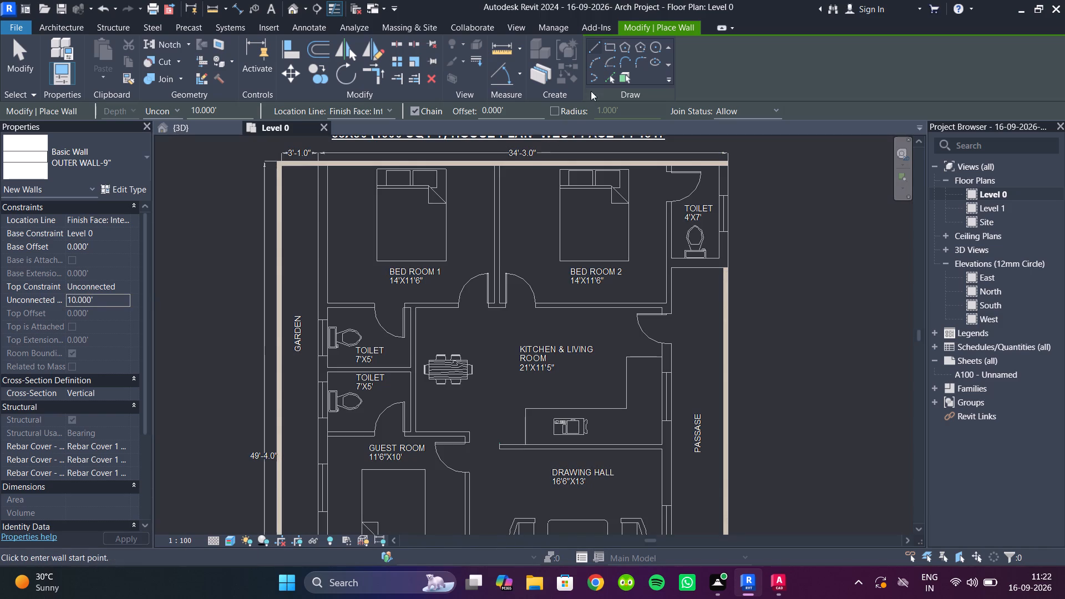
pyautogui.click(610, 77)
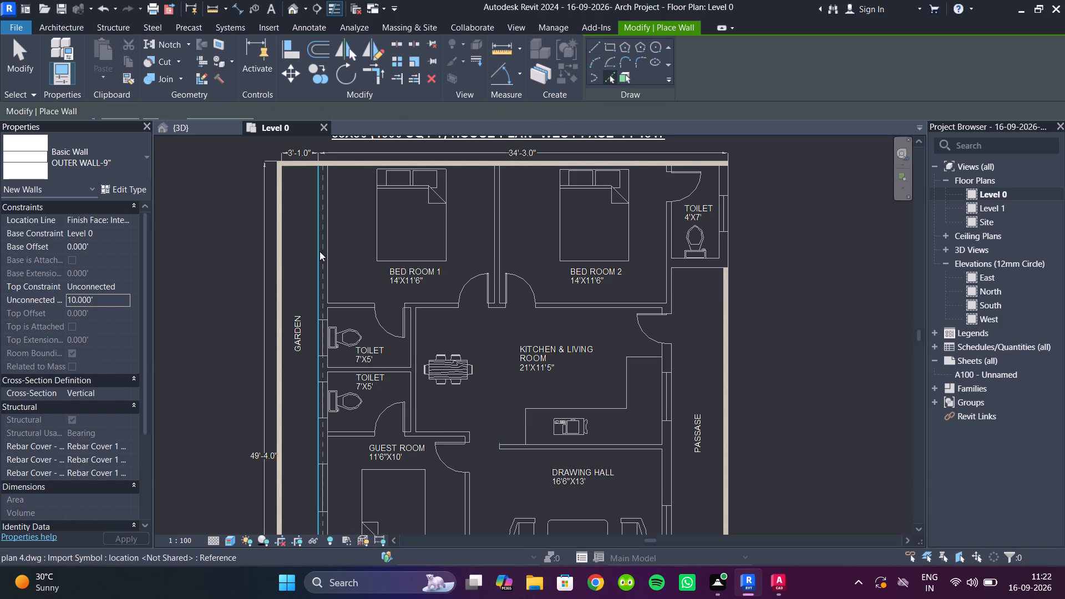
pyautogui.scroll(-5, 329, 254)
pyautogui.scroll(2, 329, 254)
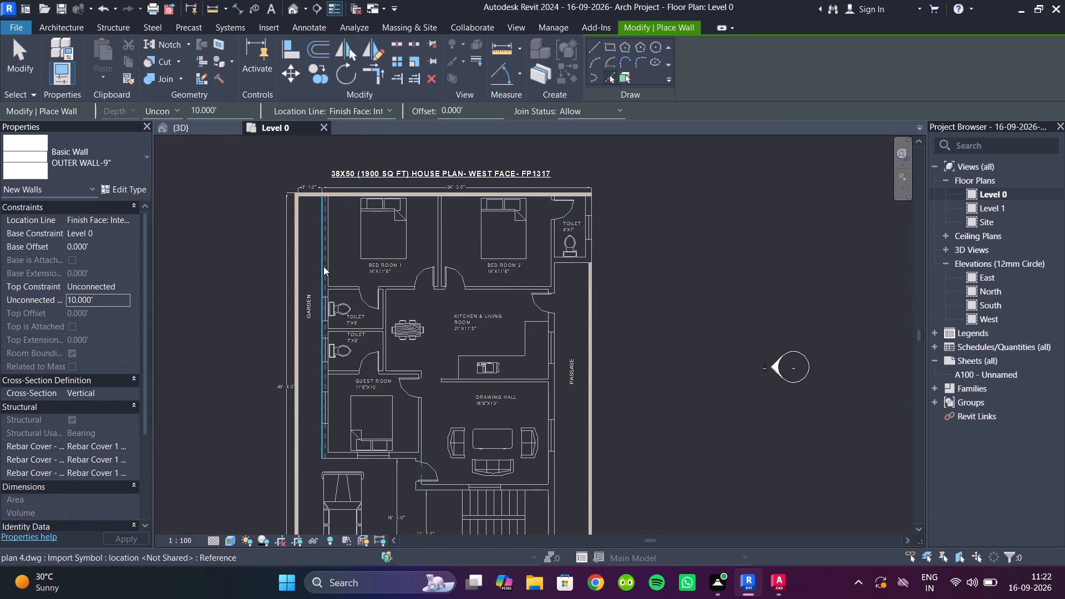
pyautogui.click(323, 266)
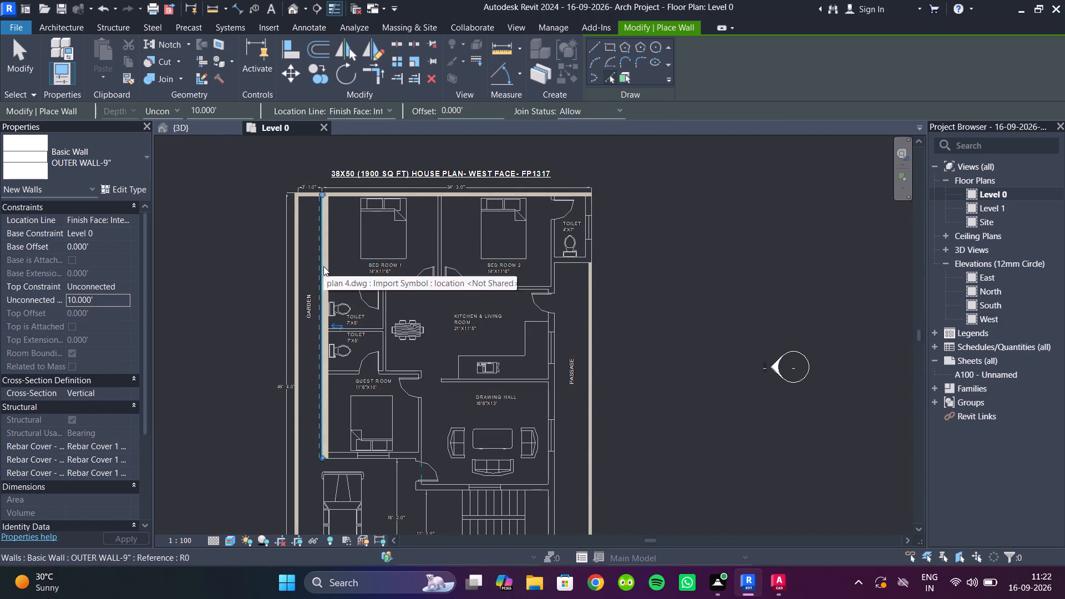
pyautogui.moveTo(349, 422); pyautogui.dragTo(331, 343, button='middle')
pyautogui.scroll(5, 338, 388)
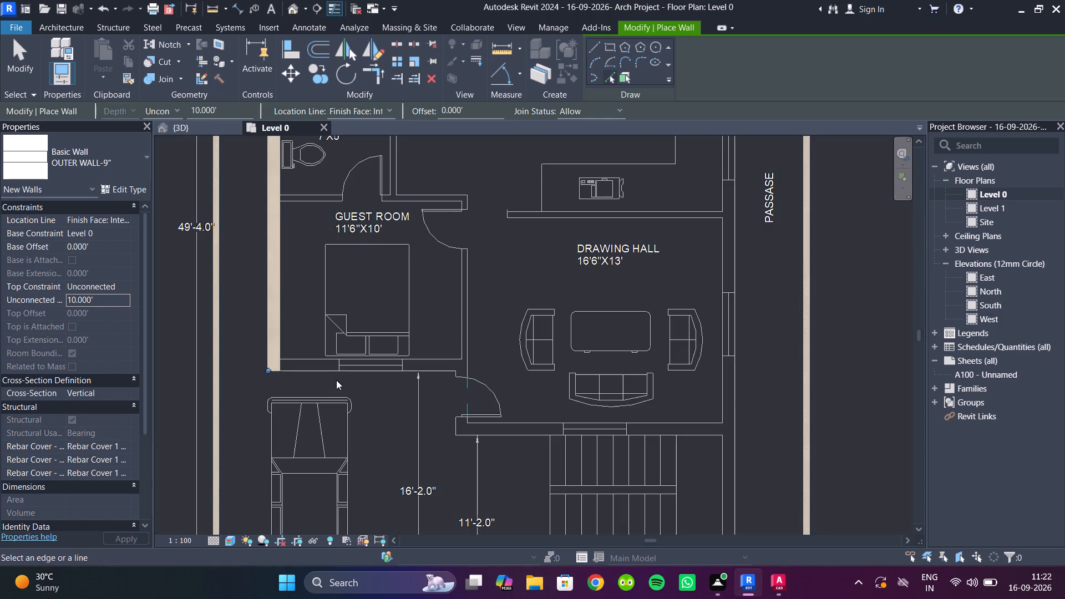
pyautogui.click(333, 372)
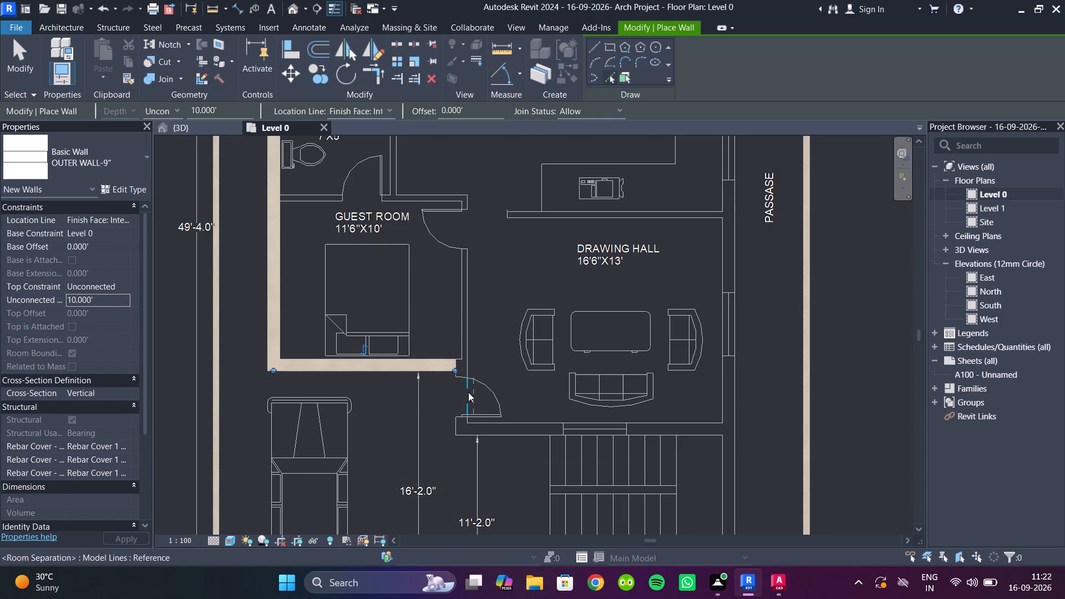
pyautogui.scroll(5, 458, 367)
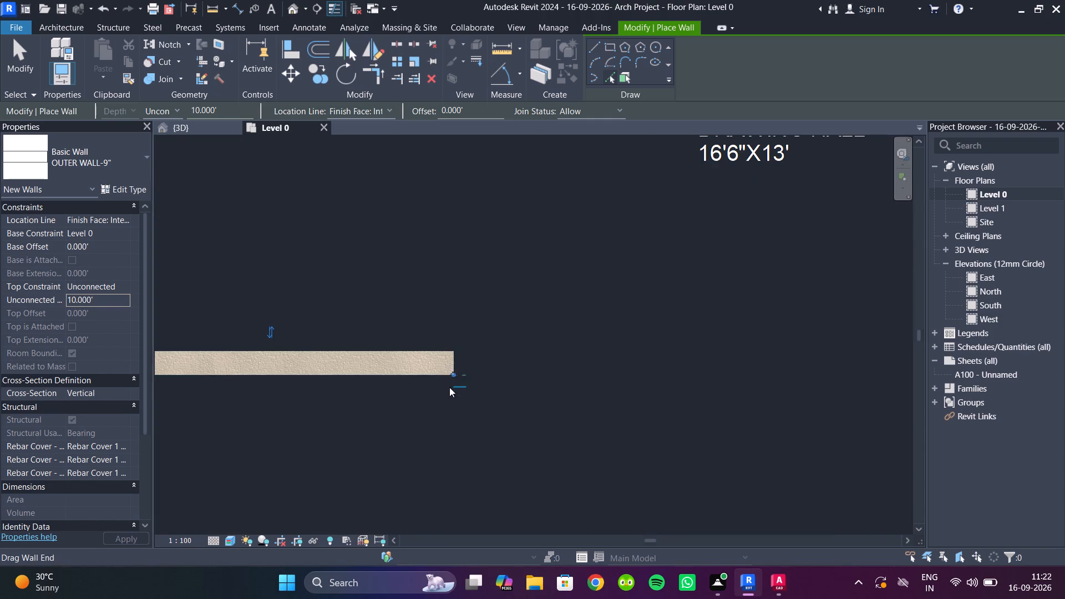
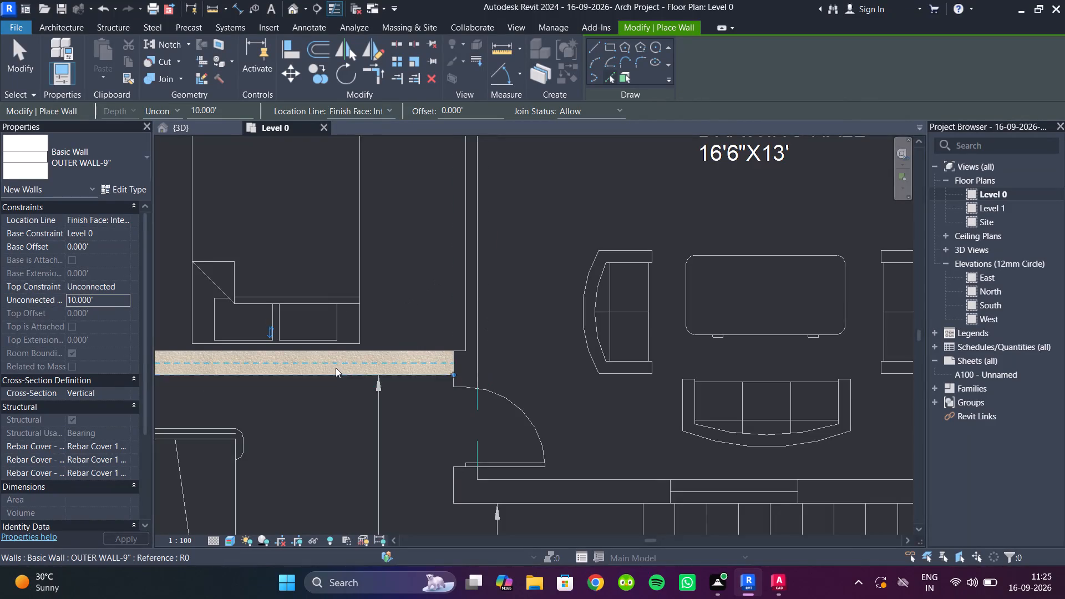
# Create outer walls from the plan lines along the drawing hall's entrance door side and the edge it shares with the guest room.
pyautogui.scroll(-6, 335, 367)
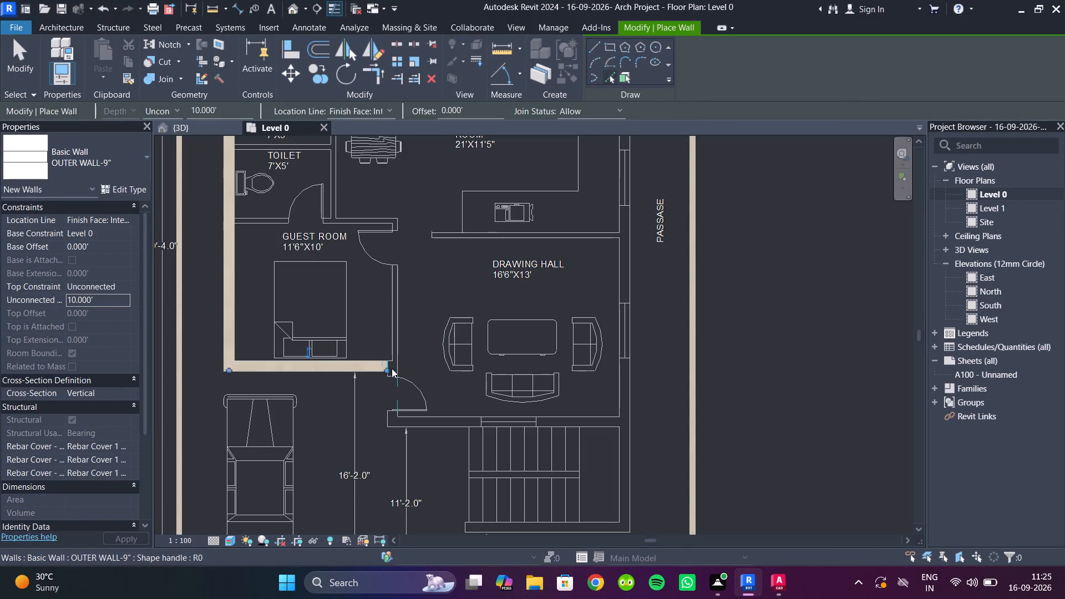
pyautogui.scroll(4, 399, 380)
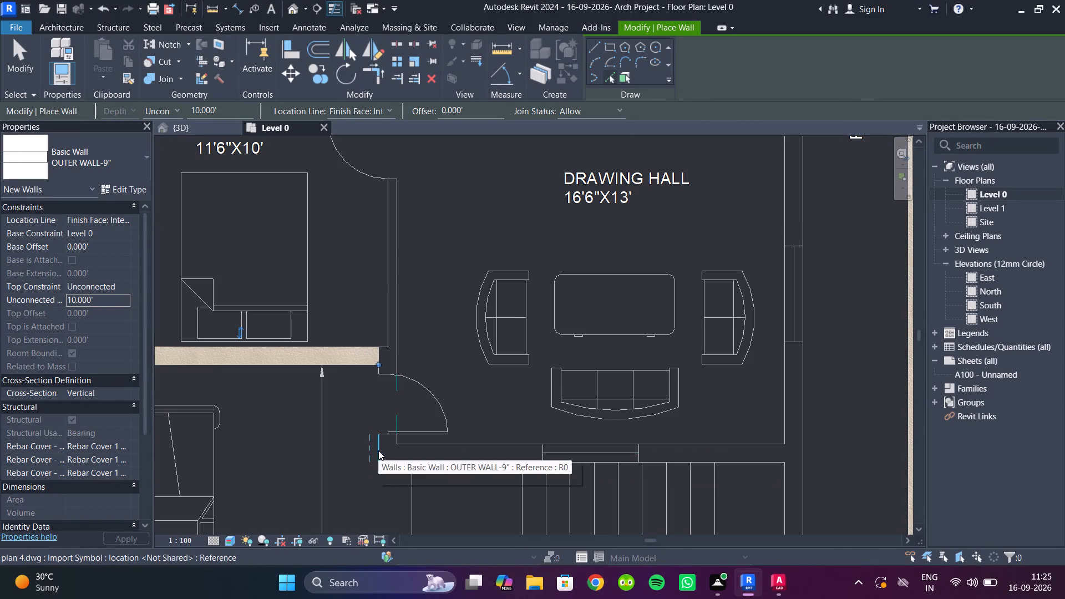
pyautogui.click(381, 448)
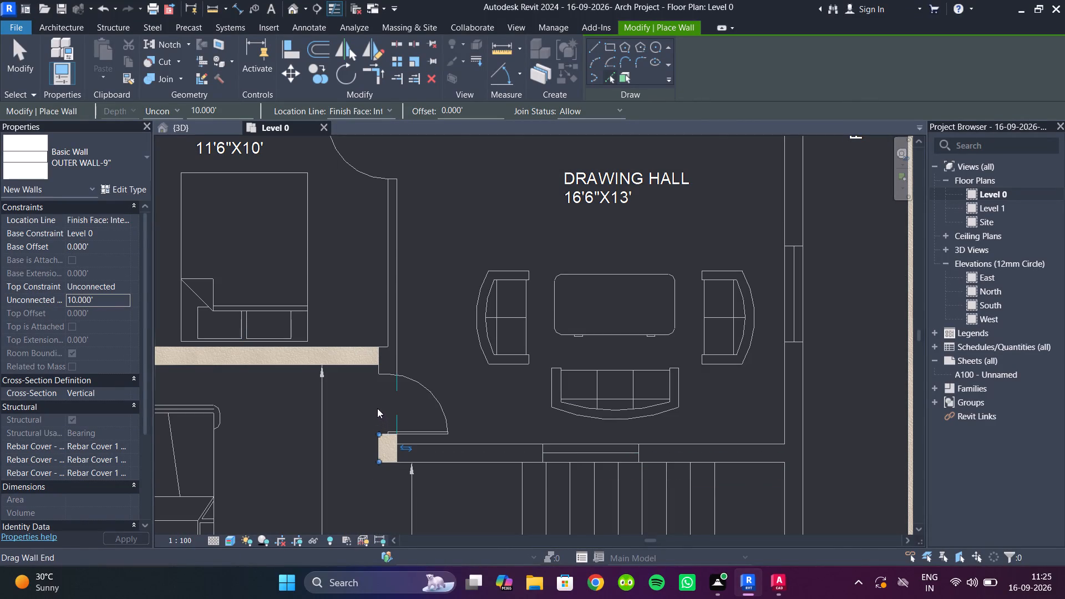
pyautogui.click(394, 393)
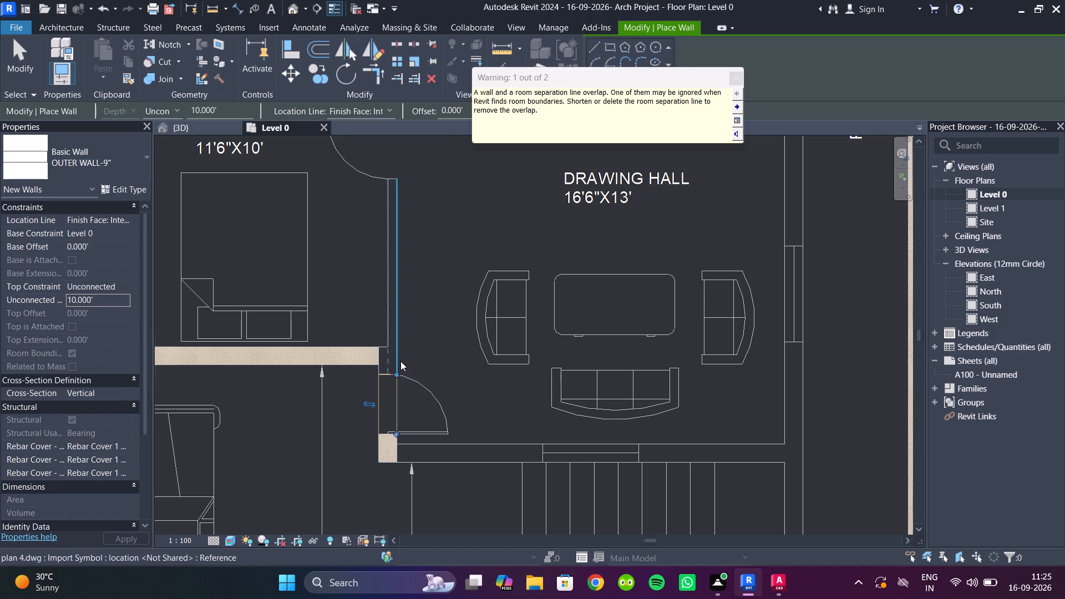
pyautogui.click(395, 353)
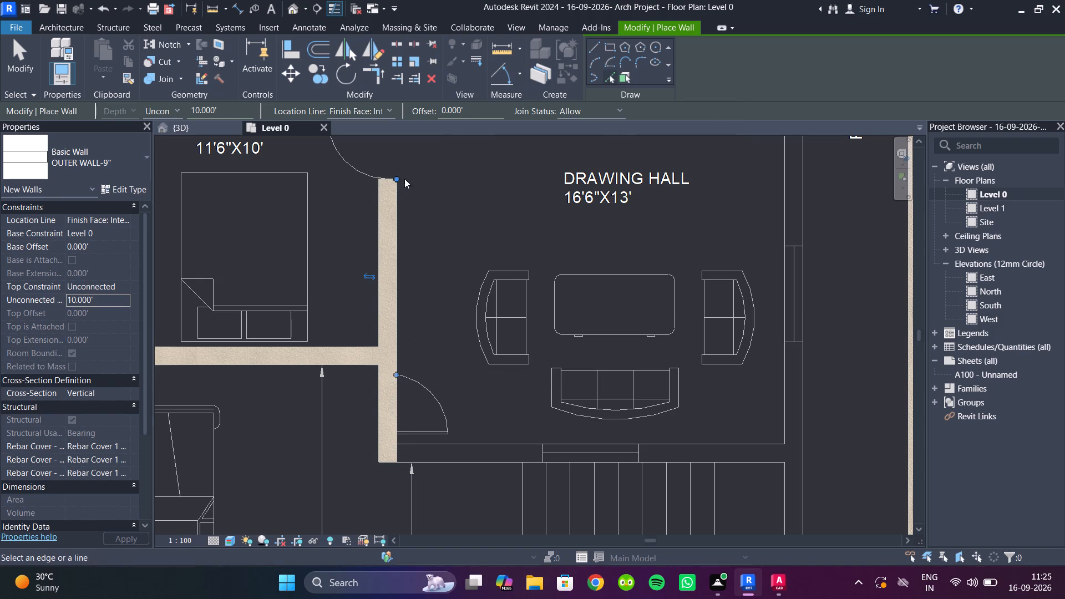
# Shorten the wall between guest room and drawing hall so it ends at the corner with the guest room's car-side wall.
pyautogui.moveTo(395, 177); pyautogui.dragTo(395, 336)
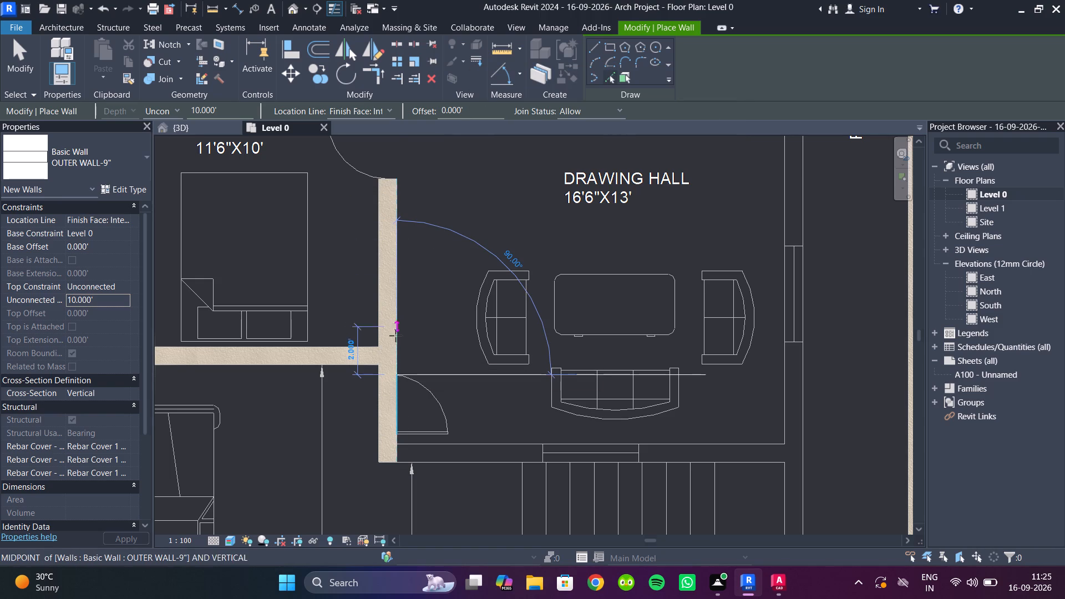
pyautogui.moveTo(395, 336); pyautogui.dragTo(392, 346)
pyautogui.scroll(5, 392, 346)
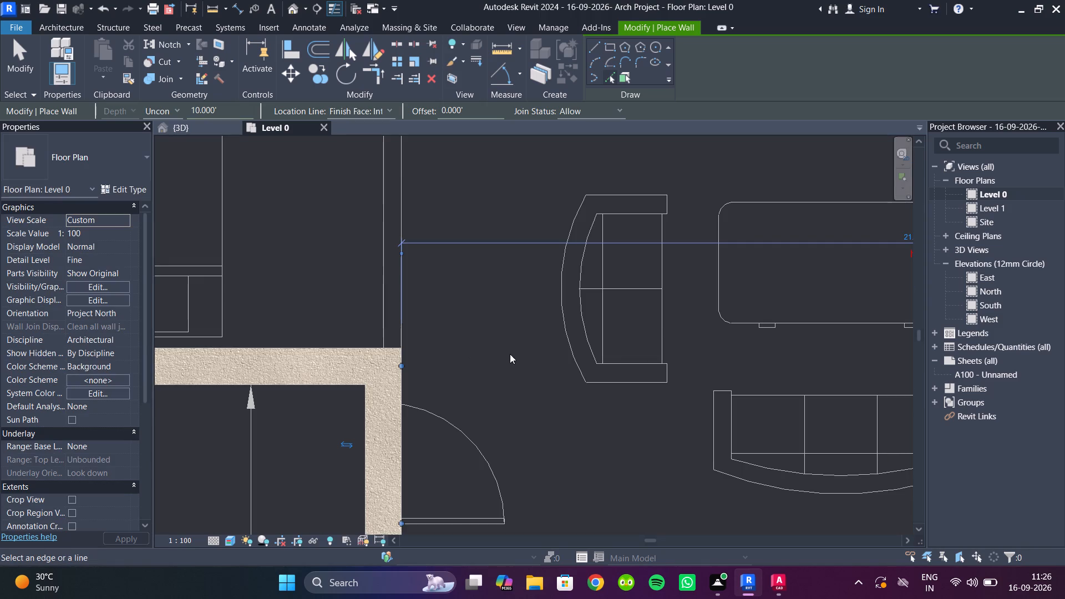
pyautogui.press('Escape')
# Create outer walls from the plan lines around the staircase, along the passage side, and between the drawing hall and stairs.
pyautogui.scroll(-9, 458, 344)
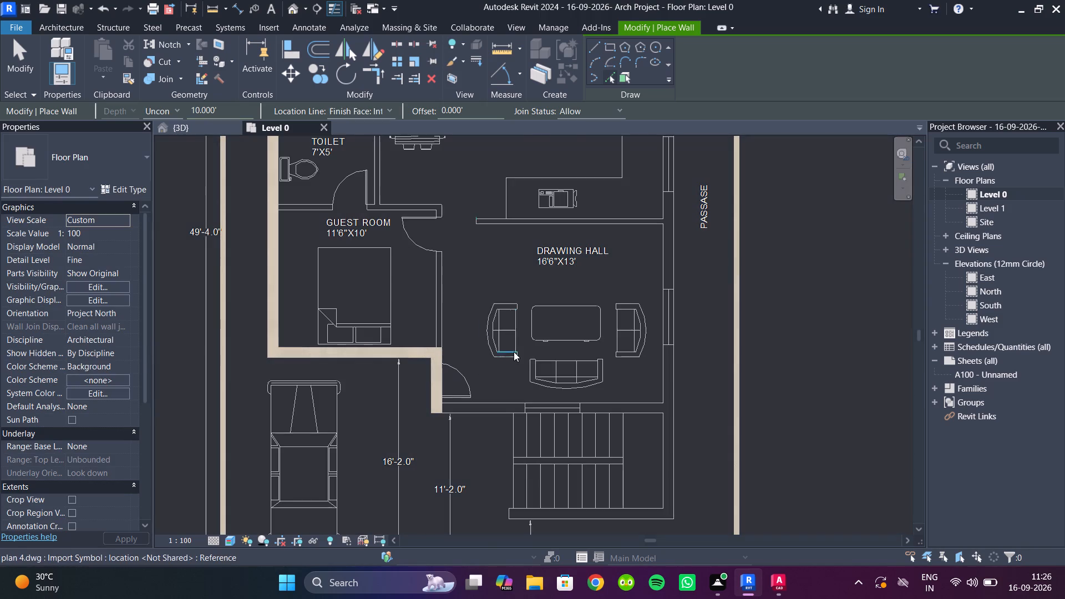
pyautogui.scroll(-3, 529, 348)
pyautogui.scroll(5, 519, 412)
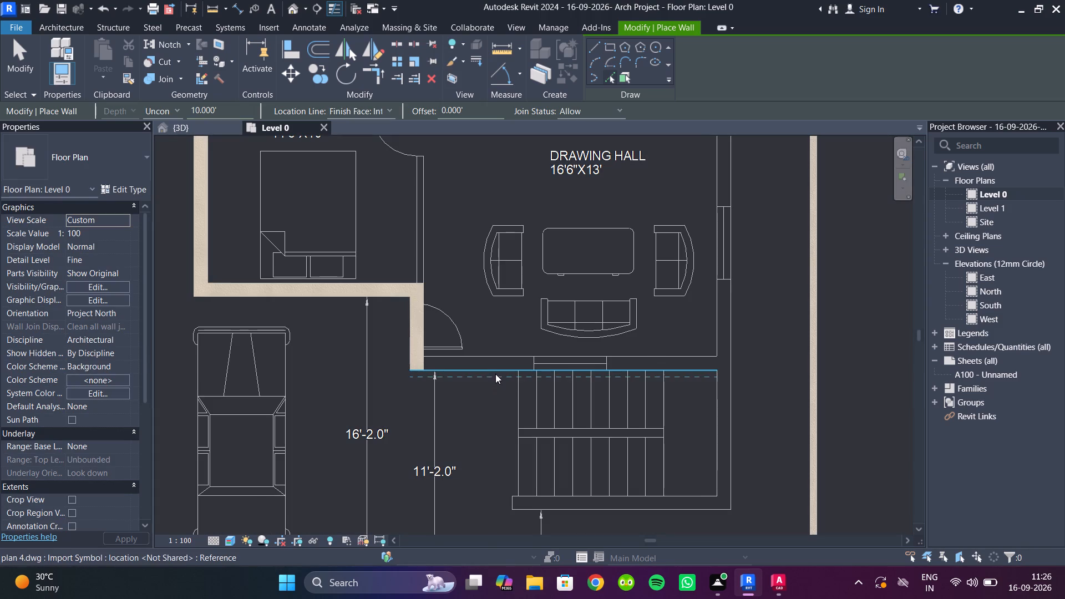
pyautogui.click(494, 369)
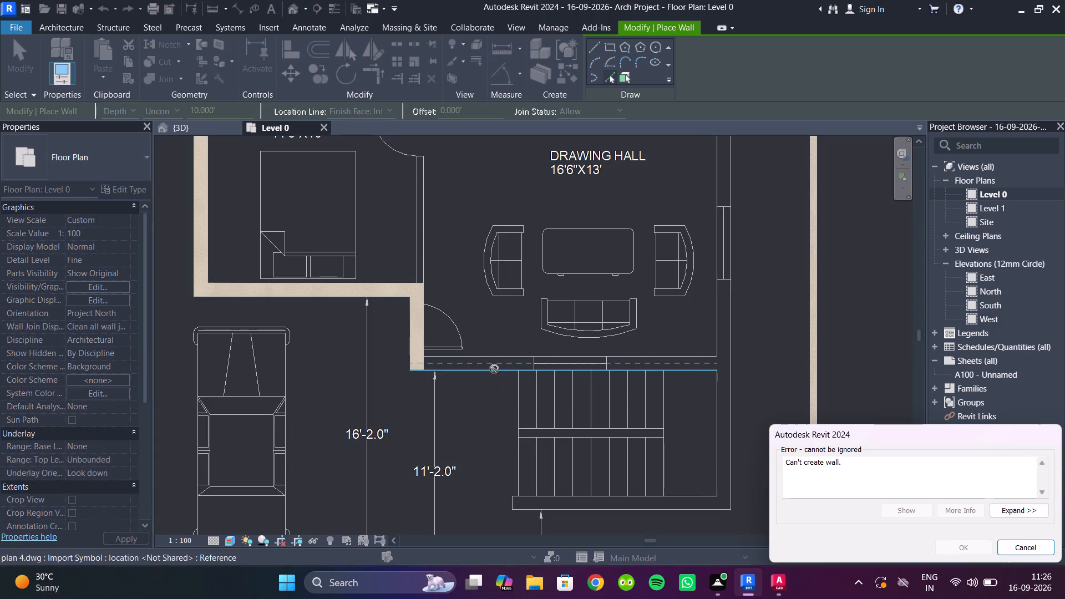
pyautogui.click(1031, 545)
pyautogui.scroll(-2, 669, 374)
pyautogui.moveTo(668, 375); pyautogui.dragTo(634, 387, button='middle')
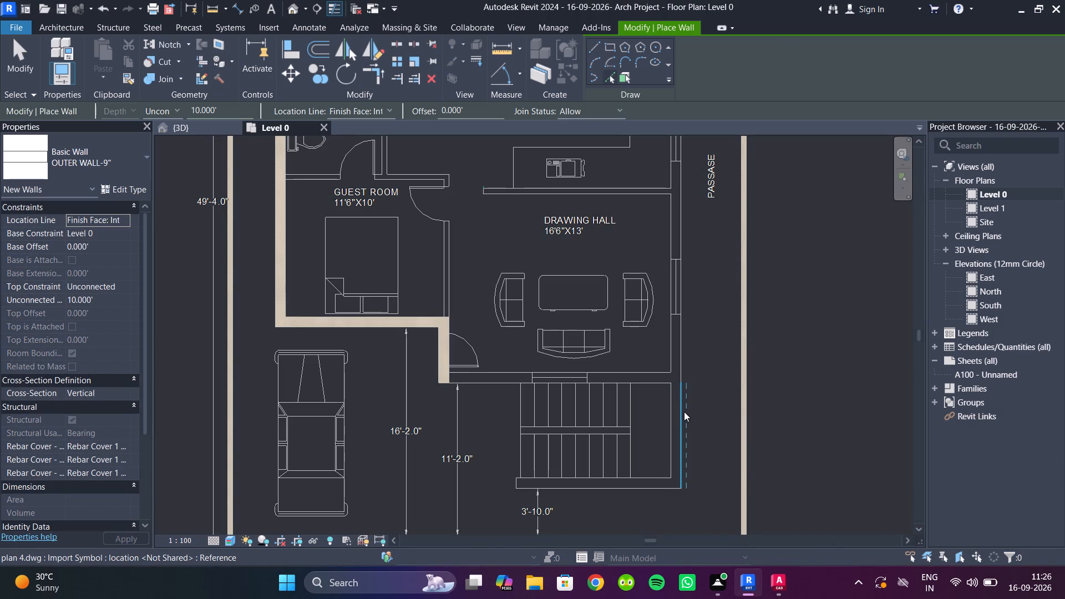
pyautogui.click(680, 412)
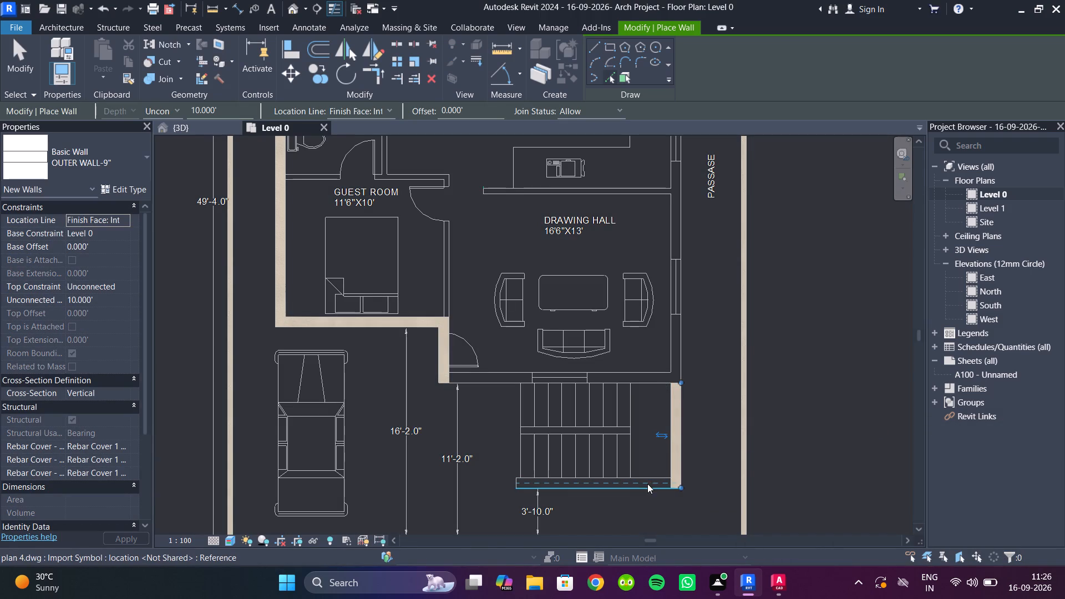
pyautogui.click(647, 487)
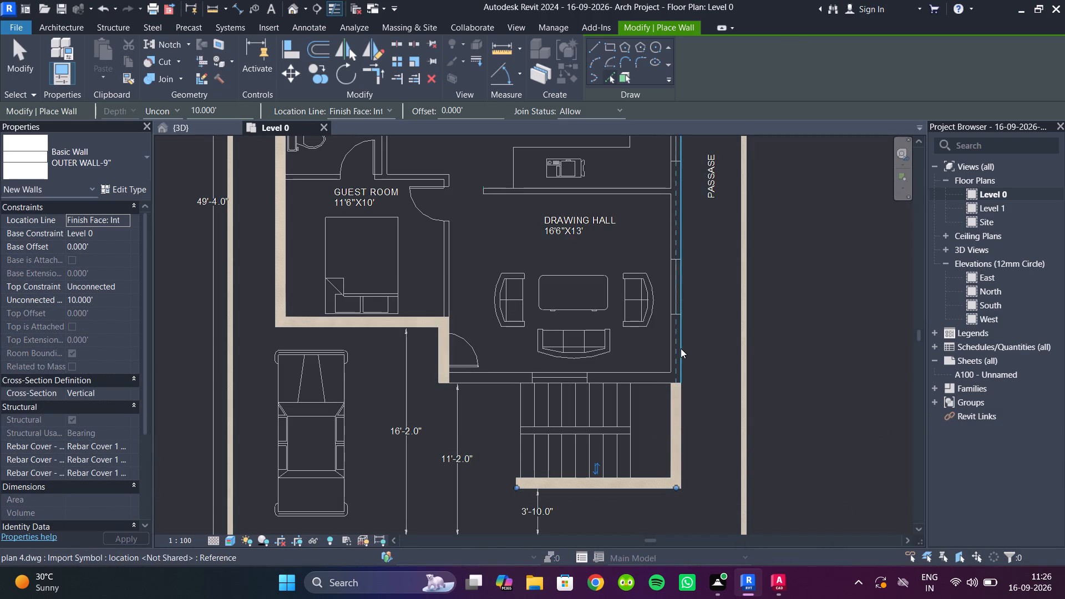
pyautogui.click(681, 348)
pyautogui.click(645, 380)
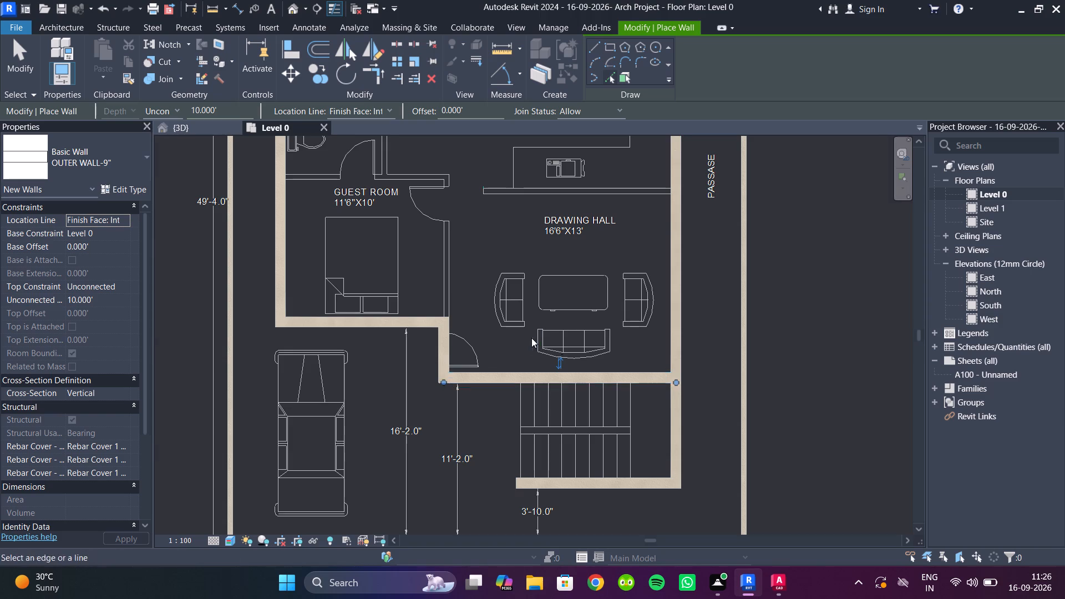
# Create outer walls from the plan lines on the two exterior sides of the 4'X7' toilet beside Bed Room 2.
pyautogui.scroll(-6, 531, 338)
pyautogui.moveTo(531, 342); pyautogui.dragTo(528, 384, button='middle')
pyautogui.moveTo(604, 265); pyautogui.dragTo(595, 337, button='middle')
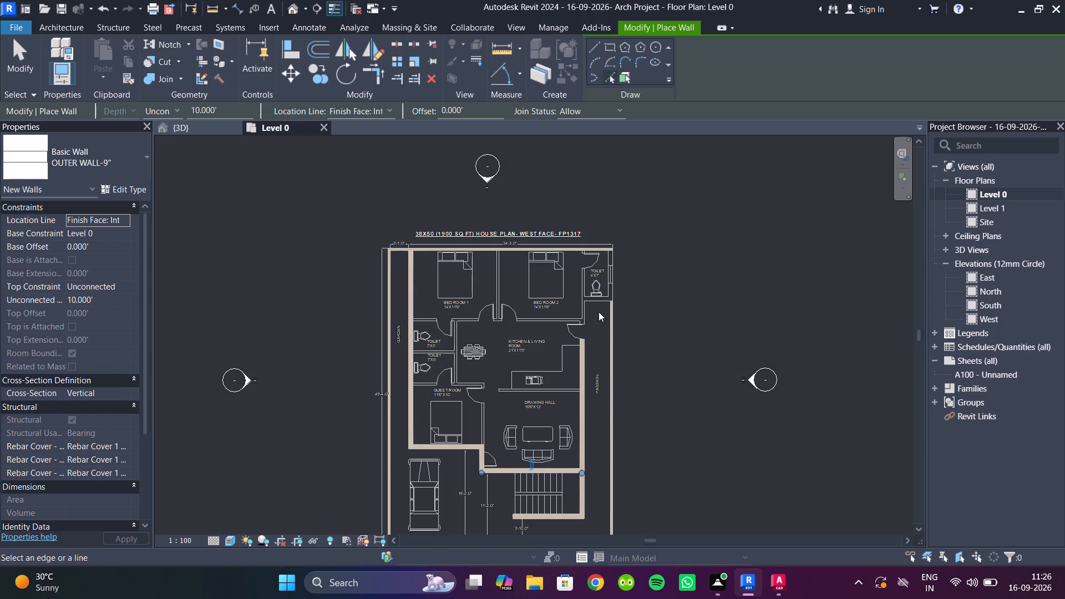
pyautogui.scroll(10, 599, 306)
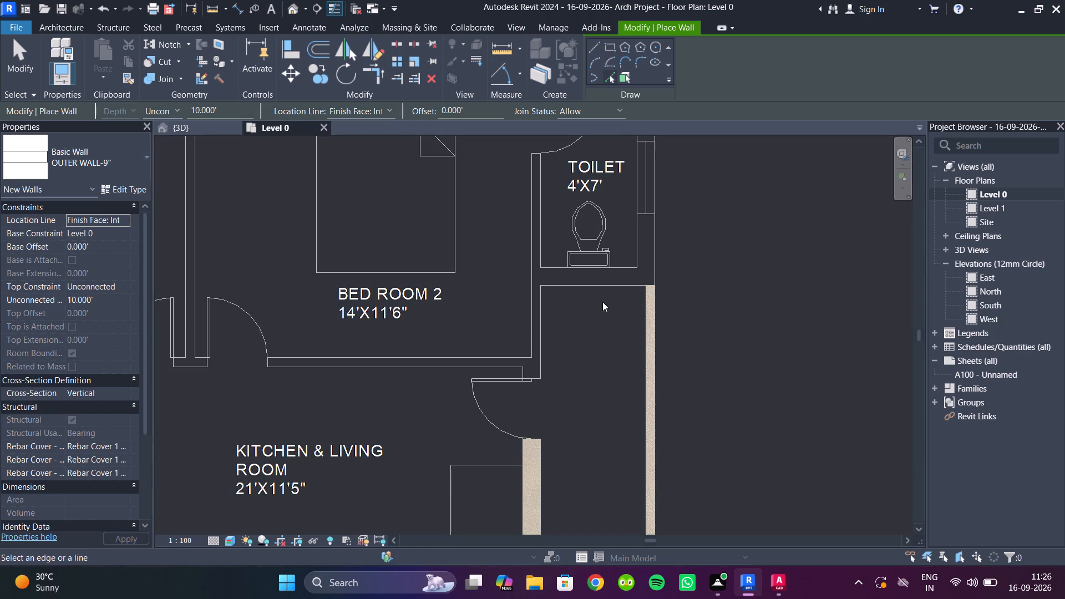
pyautogui.click(601, 282)
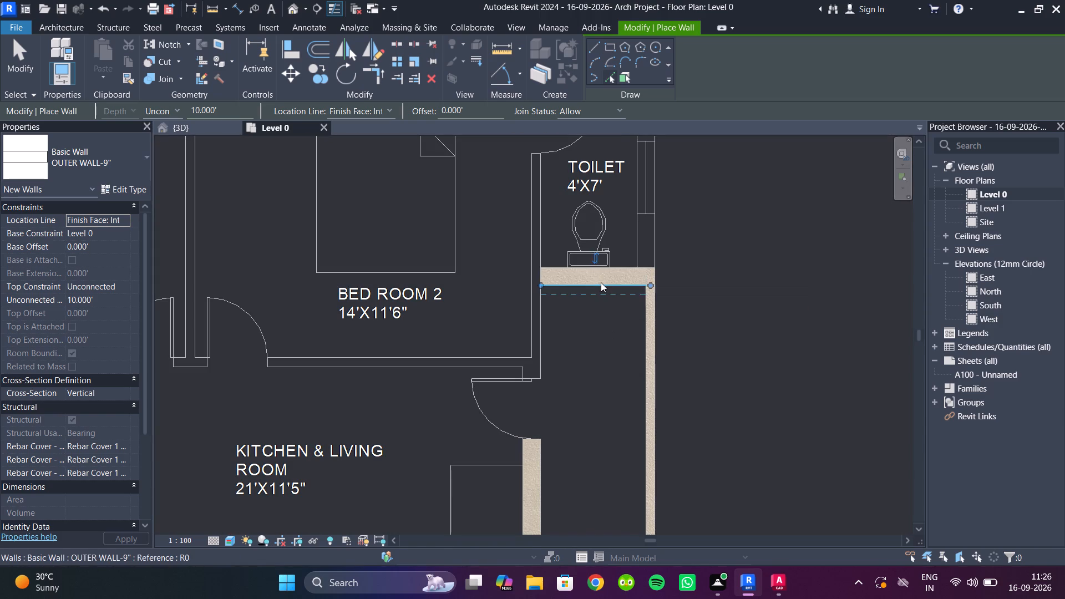
pyautogui.scroll(-5, 631, 278)
pyautogui.moveTo(628, 277); pyautogui.dragTo(615, 337, button='middle')
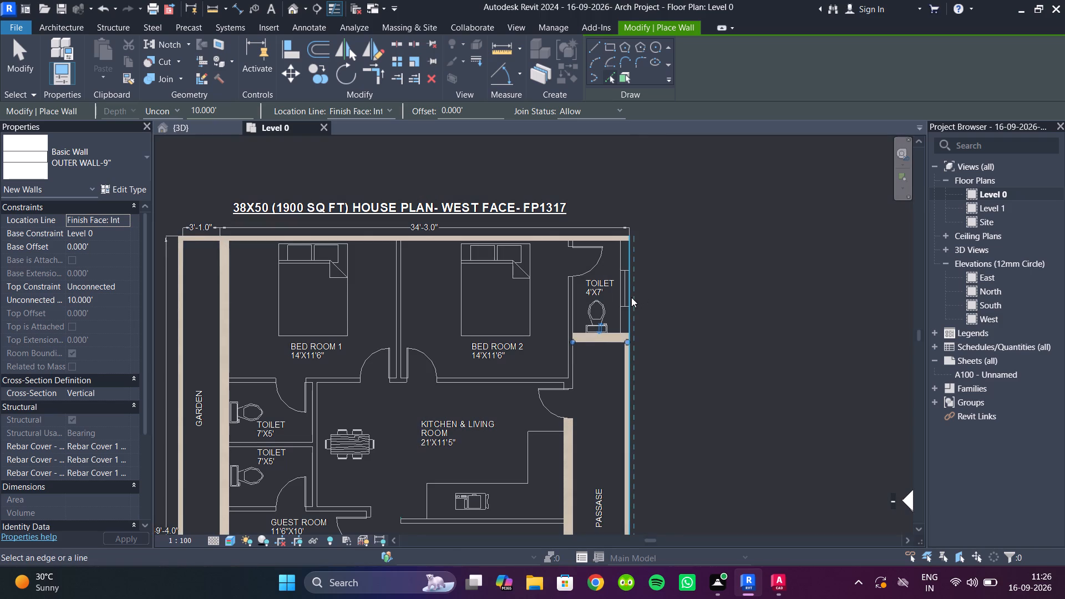
pyautogui.scroll(4, 621, 303)
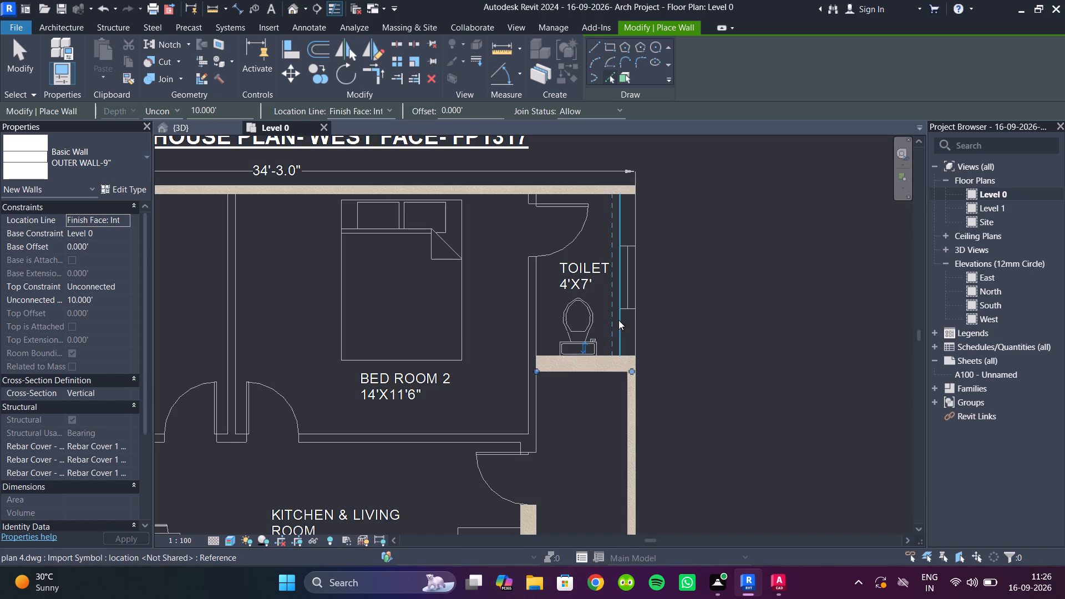
pyautogui.click(622, 324)
# Examine the outer walls in the 3D view from several angles and from the top, and return to the Level 0 plan.
pyautogui.scroll(-4, 622, 324)
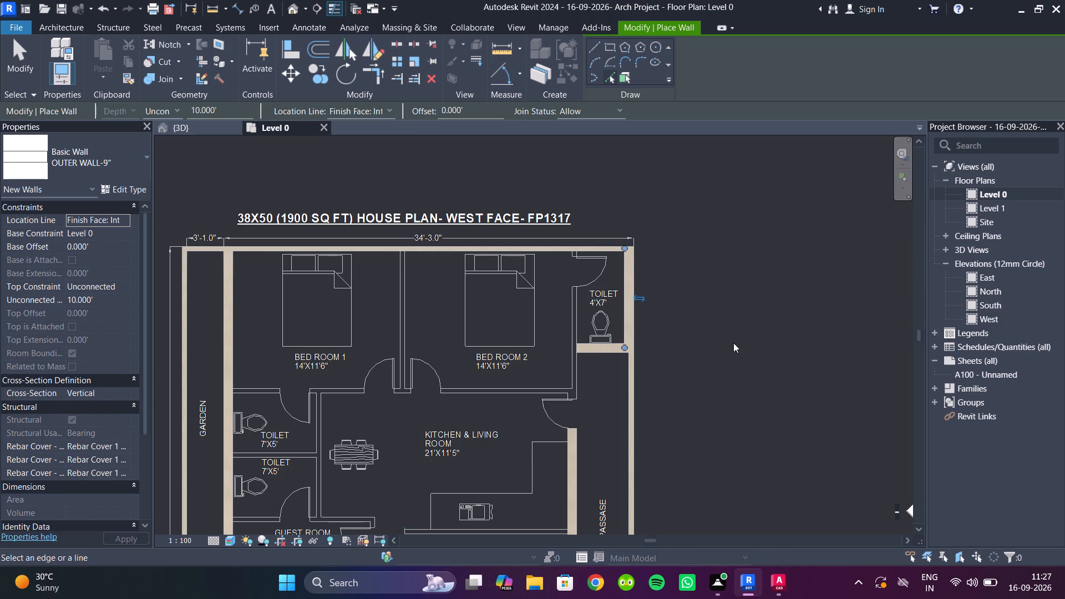
pyautogui.scroll(-4, 660, 281)
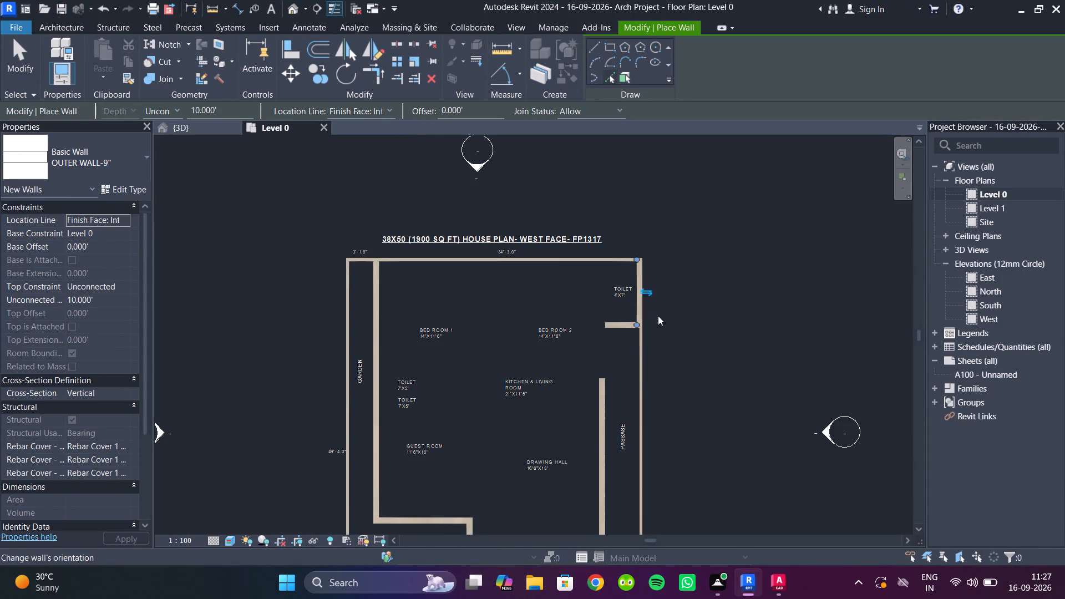
pyautogui.moveTo(669, 356); pyautogui.dragTo(652, 292, button='middle')
pyautogui.click(195, 132)
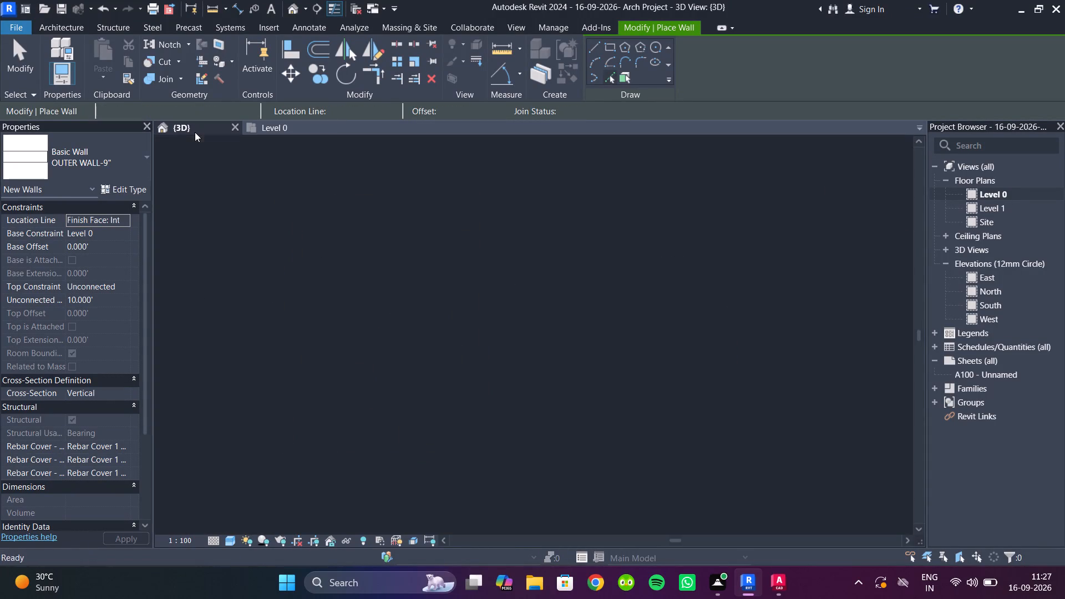
pyautogui.scroll(-2, 423, 323)
pyautogui.scroll(2, 421, 328)
pyautogui.keyDown('shift'); pyautogui.moveTo(418, 331); pyautogui.dragTo(352, 215, button='middle'); pyautogui.keyUp('shift')
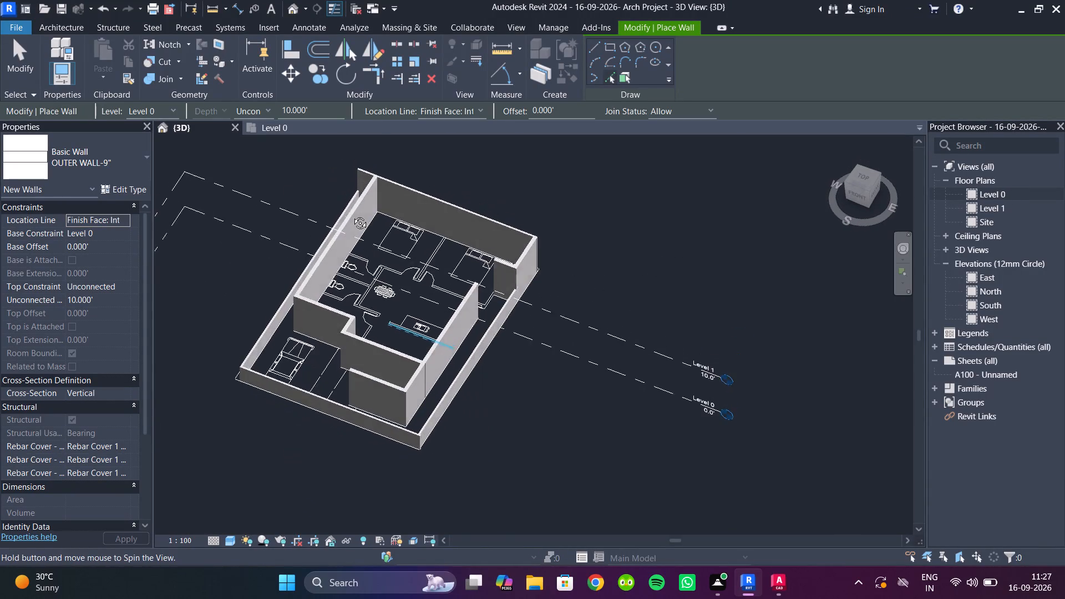
pyautogui.keyDown('shift'); pyautogui.moveTo(352, 215); pyautogui.dragTo(353, 209, button='middle'); pyautogui.keyUp('shift')
pyautogui.scroll(4, 386, 261)
pyautogui.keyDown('shift'); pyautogui.moveTo(387, 261); pyautogui.dragTo(415, 464, button='middle'); pyautogui.keyUp('shift')
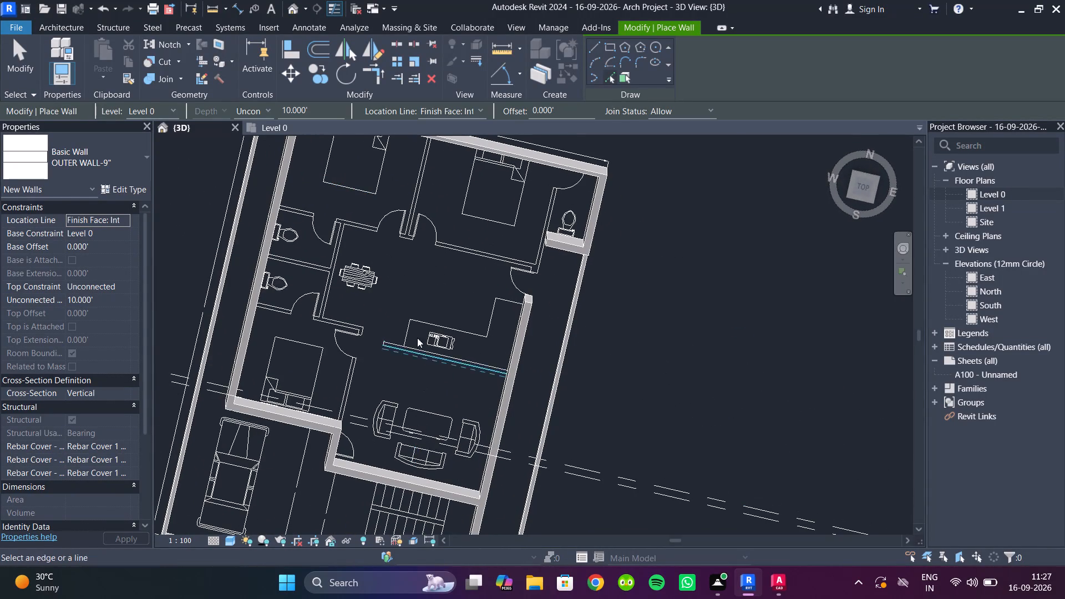
pyautogui.scroll(-3, 342, 249)
pyautogui.keyDown('shift'); pyautogui.moveTo(342, 250); pyautogui.dragTo(361, 252, button='middle'); pyautogui.keyUp('shift')
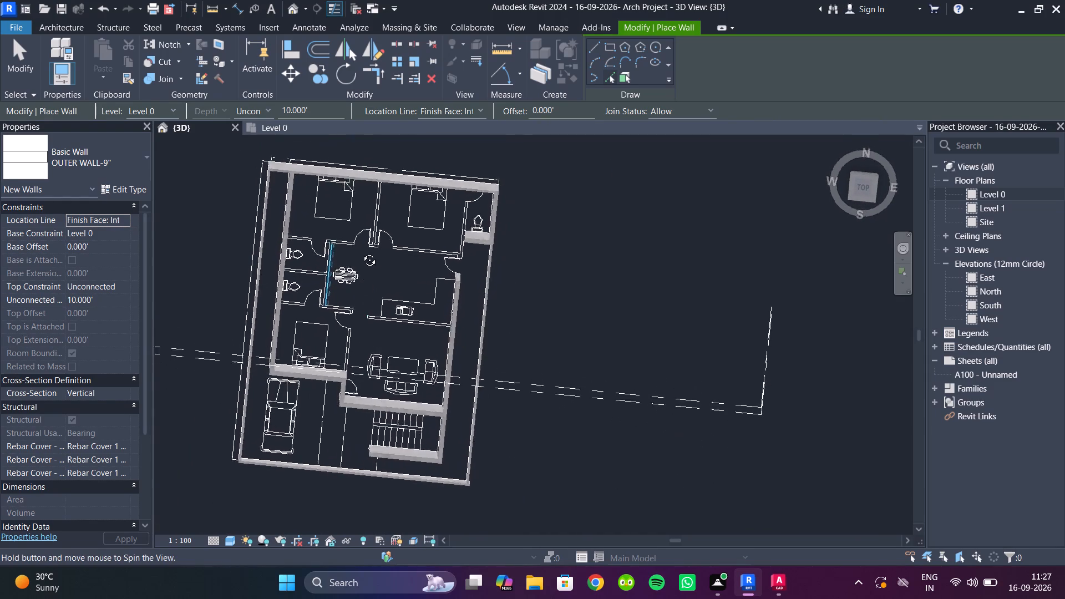
pyautogui.keyDown('shift'); pyautogui.moveTo(361, 252); pyautogui.dragTo(371, 245, button='middle'); pyautogui.keyUp('shift')
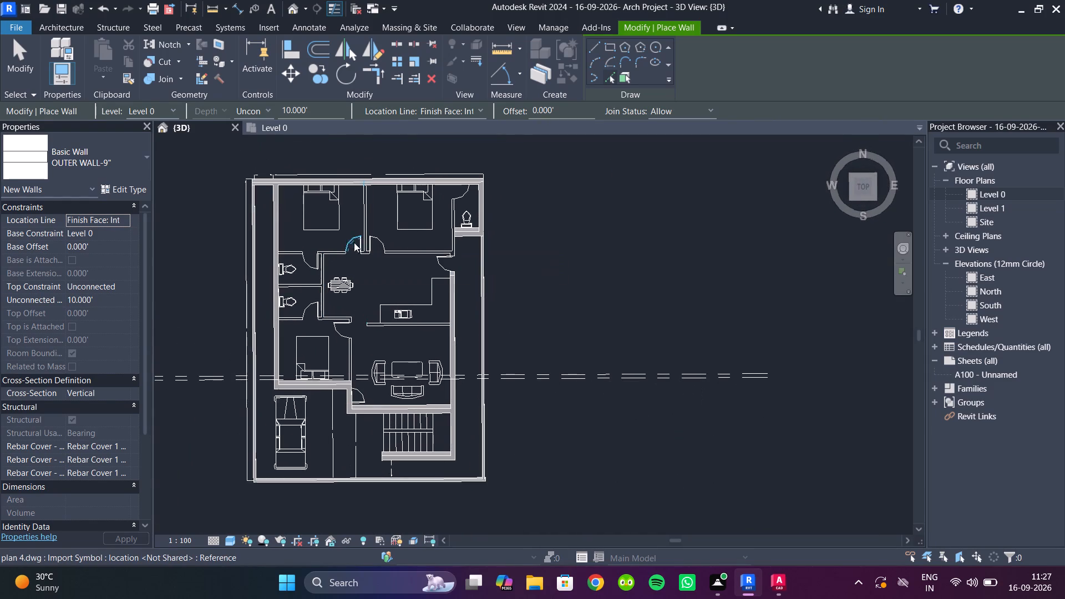
pyautogui.click(278, 129)
pyautogui.scroll(-2, 393, 253)
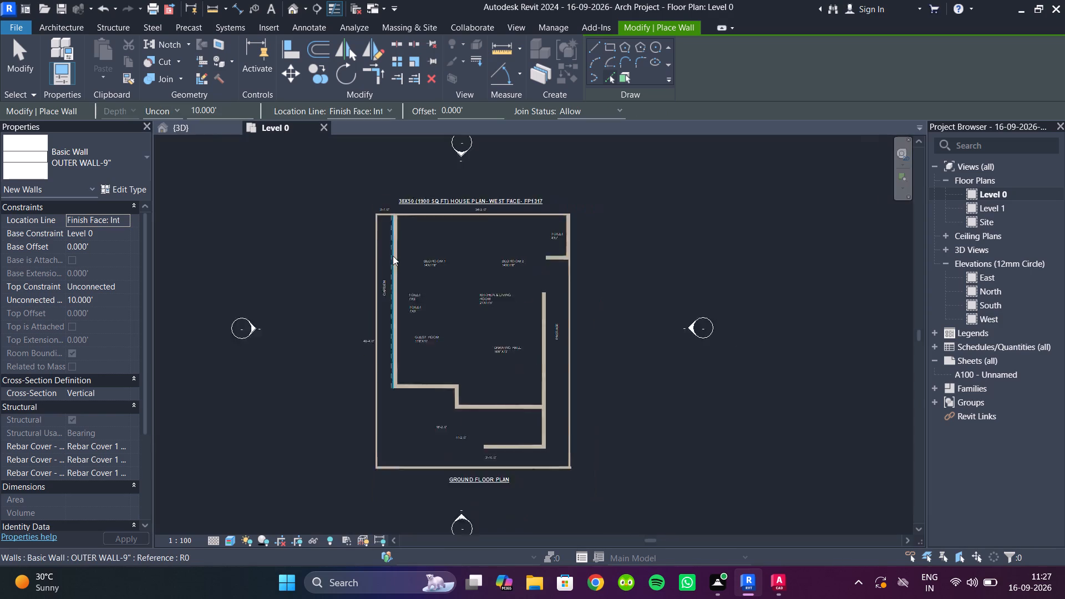
pyautogui.scroll(-2, 393, 256)
pyautogui.moveTo(393, 256); pyautogui.dragTo(379, 248, button='middle')
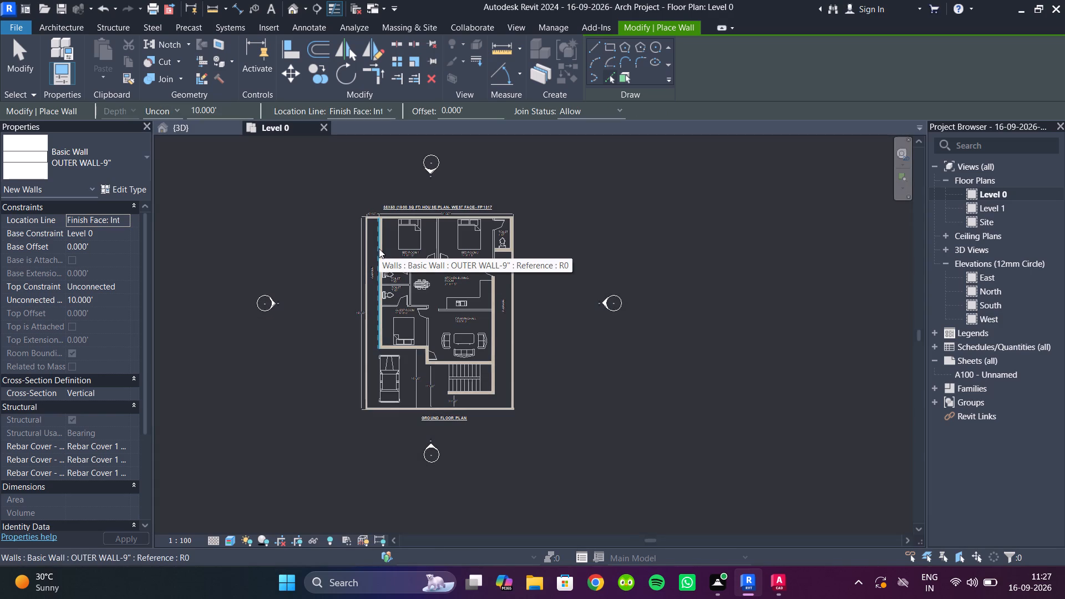
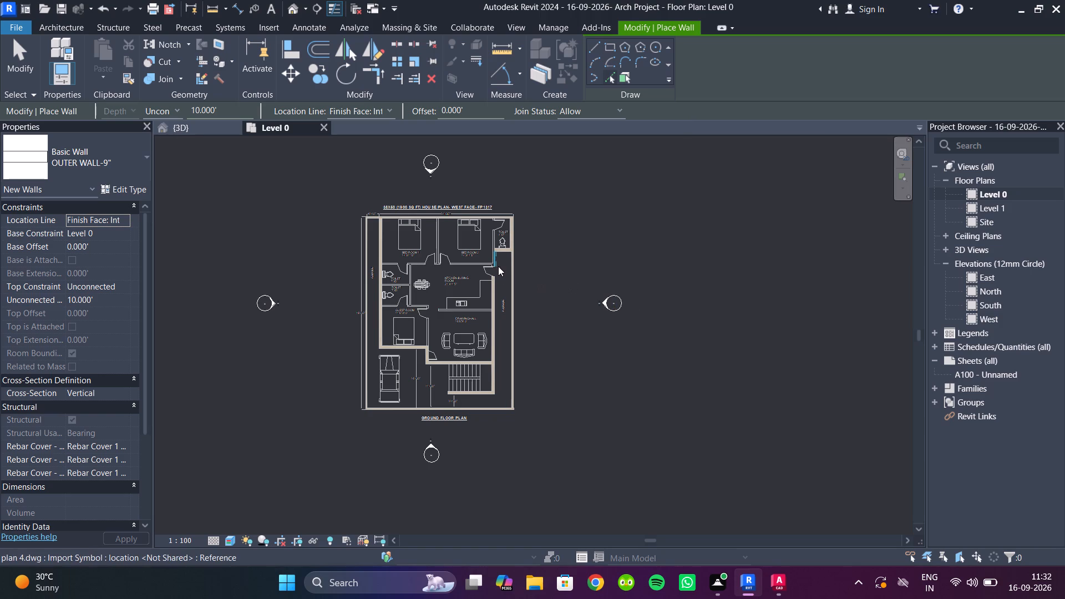
# Create a short outer wall from the plan line beside the passage door, just below Bed Room 2.
pyautogui.scroll(7, 497, 262)
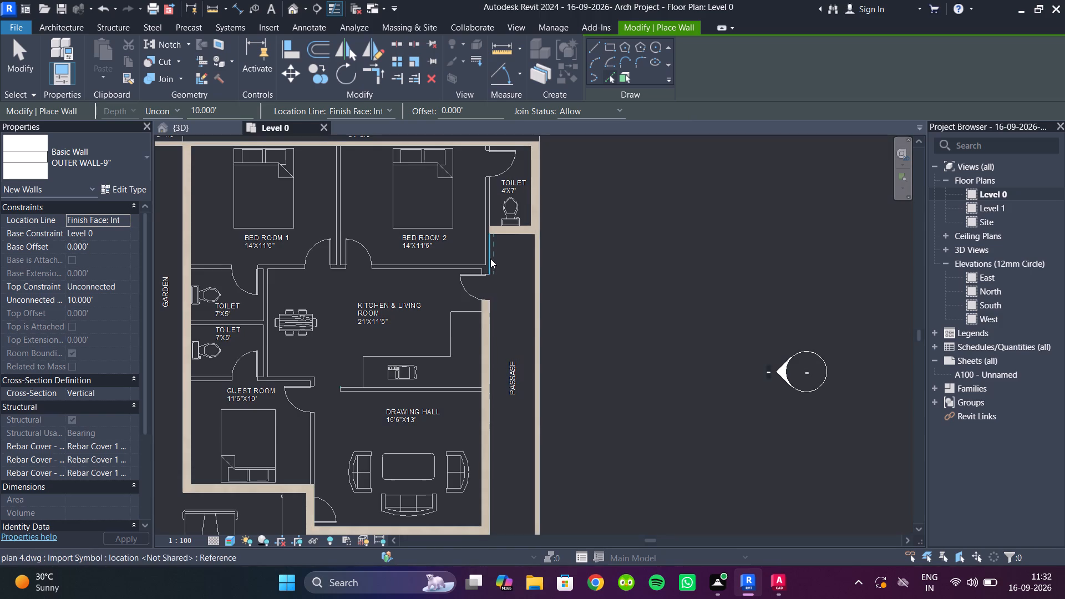
pyautogui.scroll(5, 488, 260)
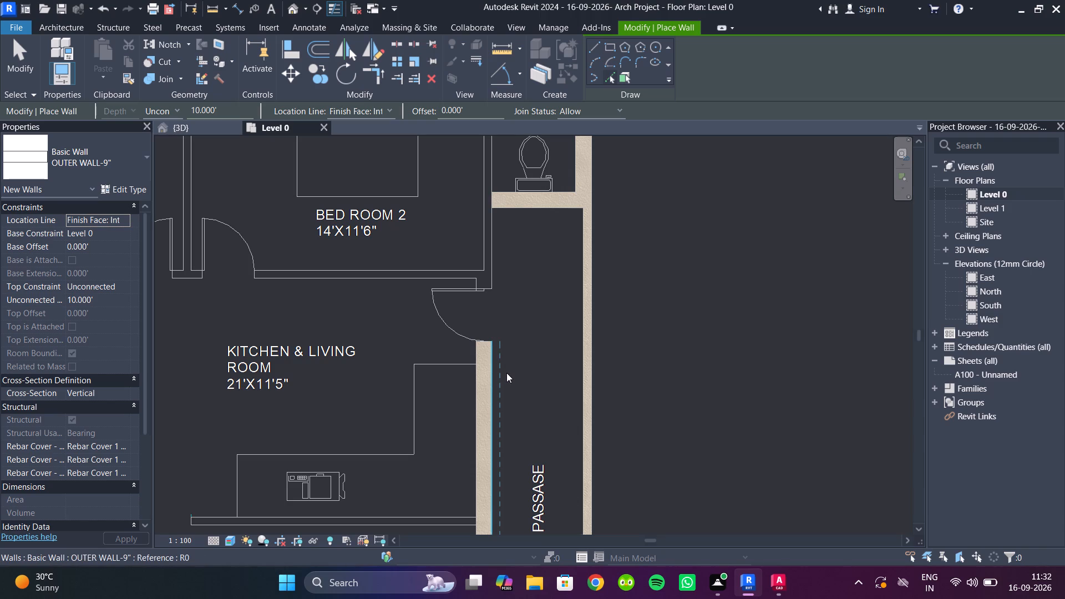
pyautogui.scroll(4, 467, 285)
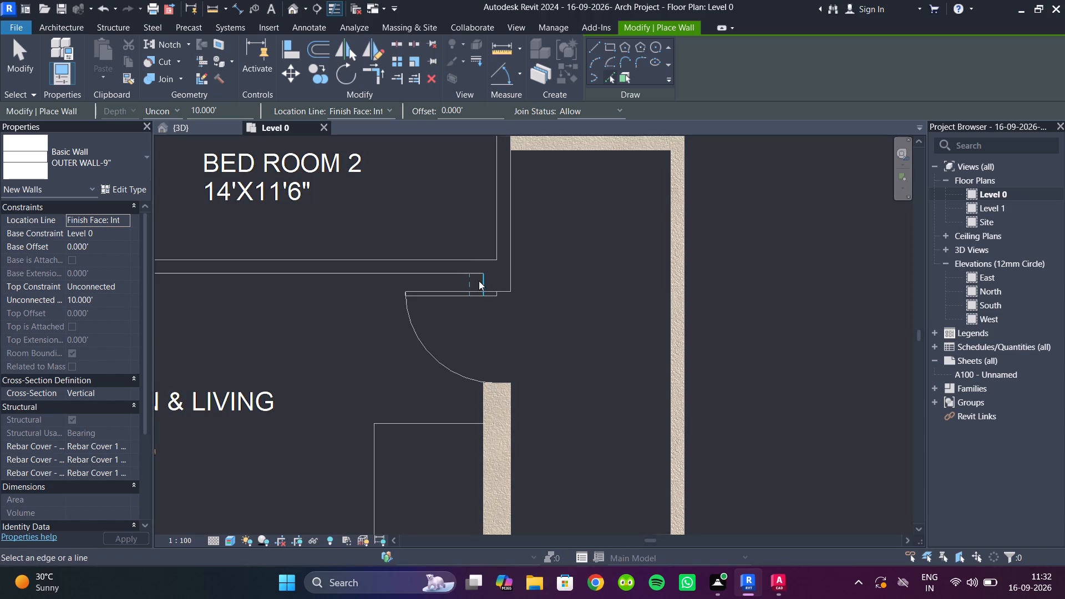
pyautogui.click(485, 281)
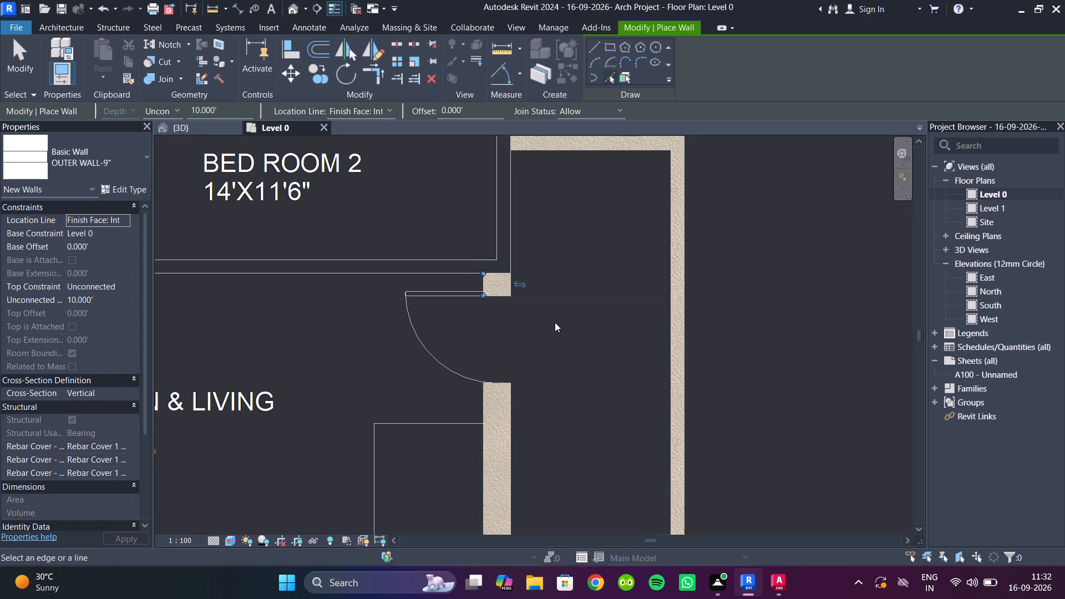
pyautogui.press('Escape')
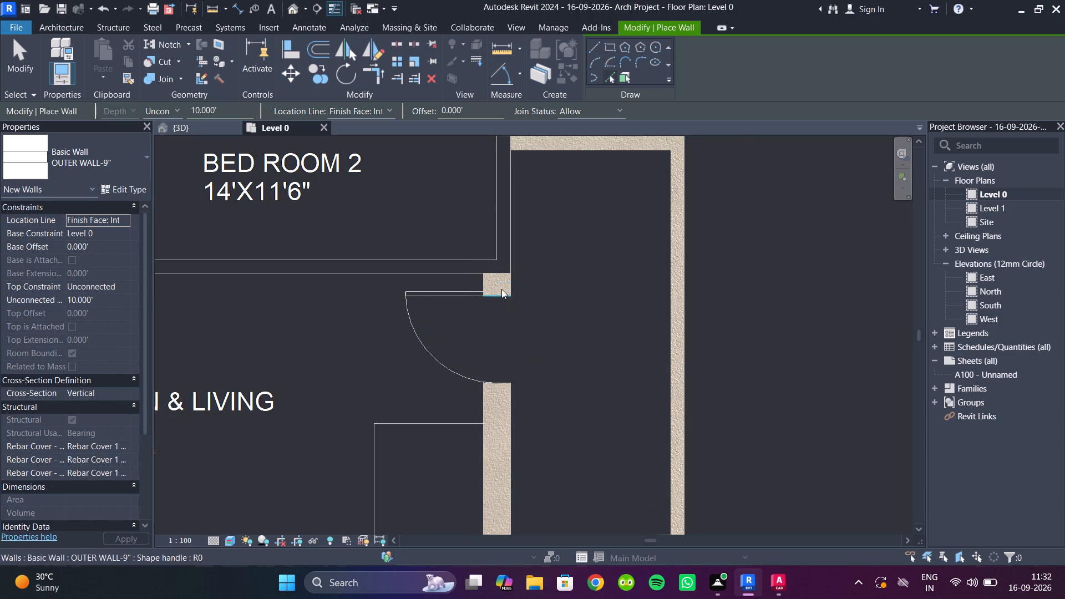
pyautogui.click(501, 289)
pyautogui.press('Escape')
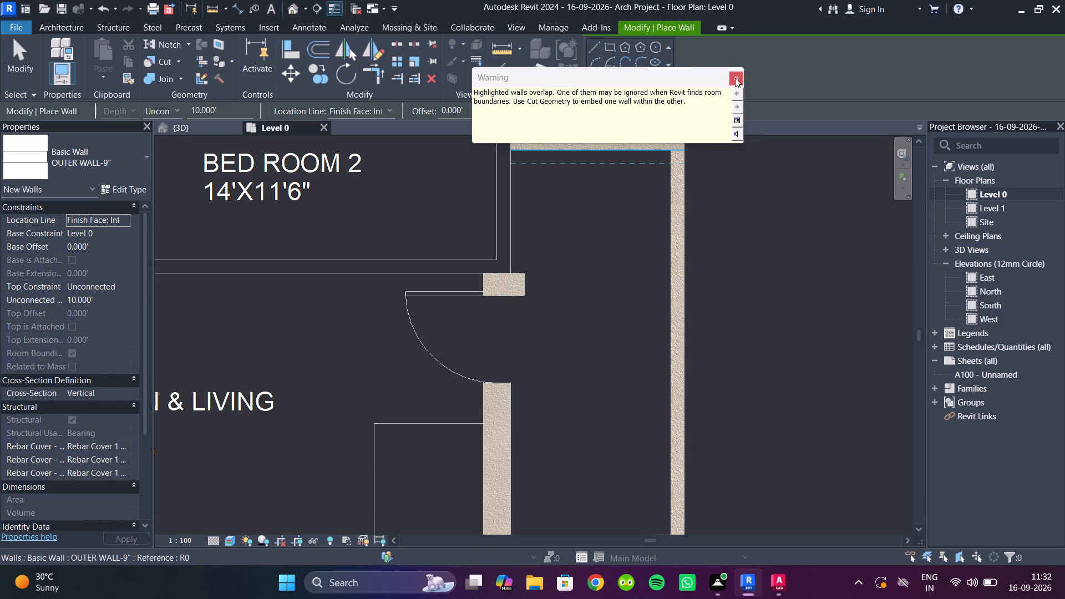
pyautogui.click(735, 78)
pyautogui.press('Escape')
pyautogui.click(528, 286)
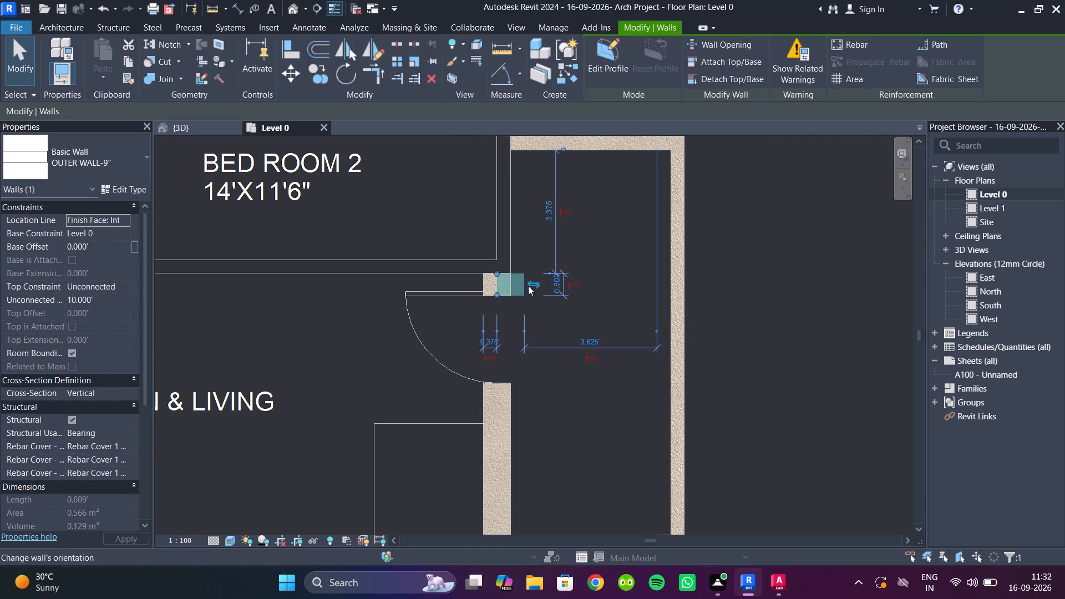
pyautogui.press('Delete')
# Extend the short outer wall across the passage door opening to meet the kitchen's passage-side wall, making it 3' long.
pyautogui.click(506, 286)
pyautogui.scroll(1, 515, 306)
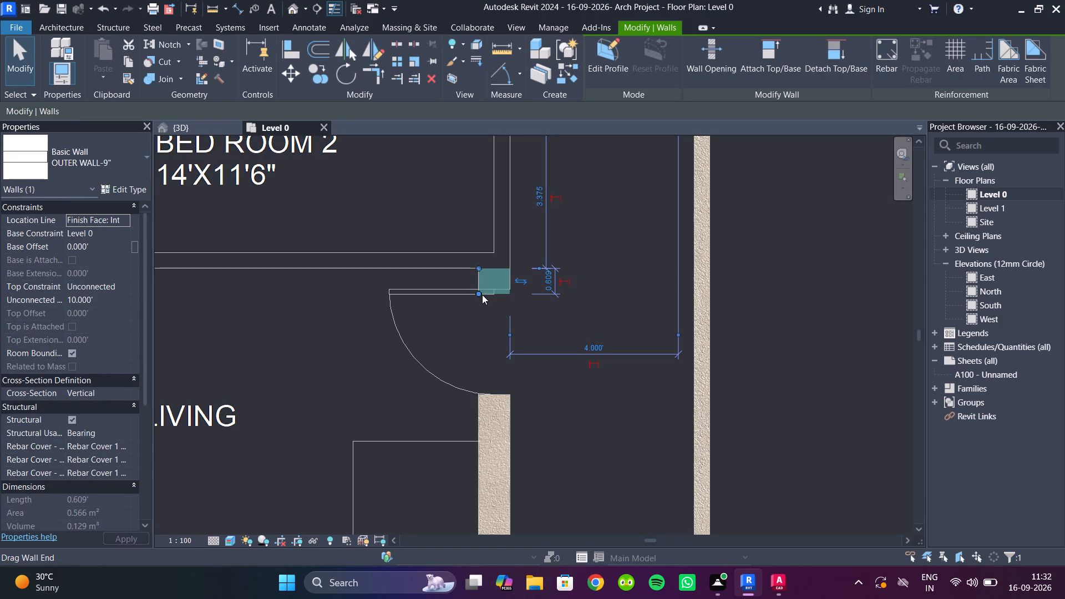
pyautogui.moveTo(476, 294); pyautogui.dragTo(479, 384)
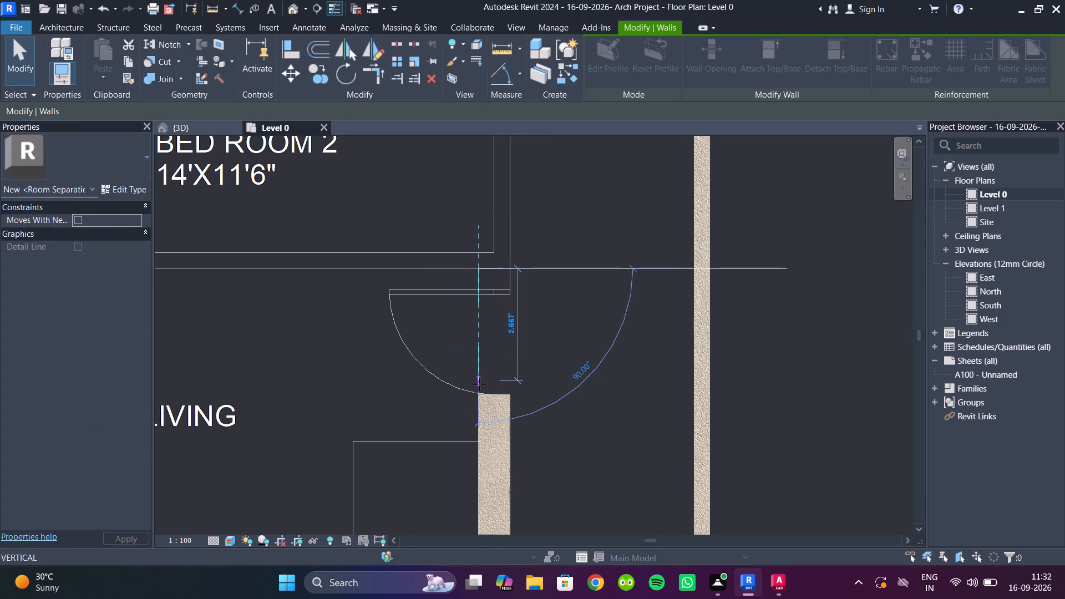
pyautogui.moveTo(479, 384); pyautogui.dragTo(479, 393)
pyautogui.scroll(-5, 541, 315)
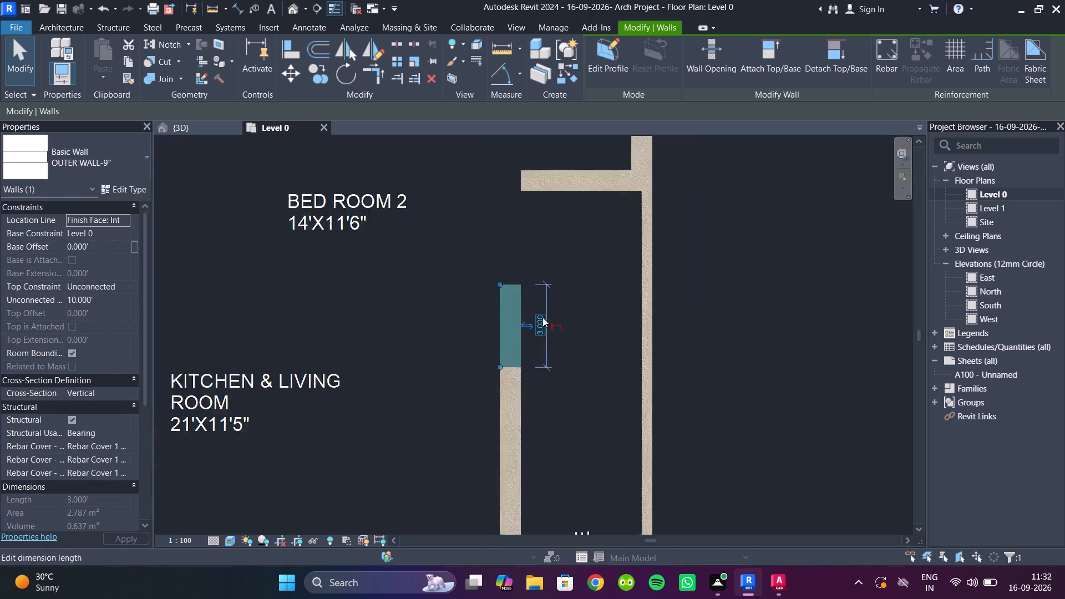
pyautogui.click(728, 327)
# Extend the other end of the door-opening wall along Bed Room 2 to meet the 4'X7' toilet's passage-side wall.
pyautogui.scroll(1, 536, 289)
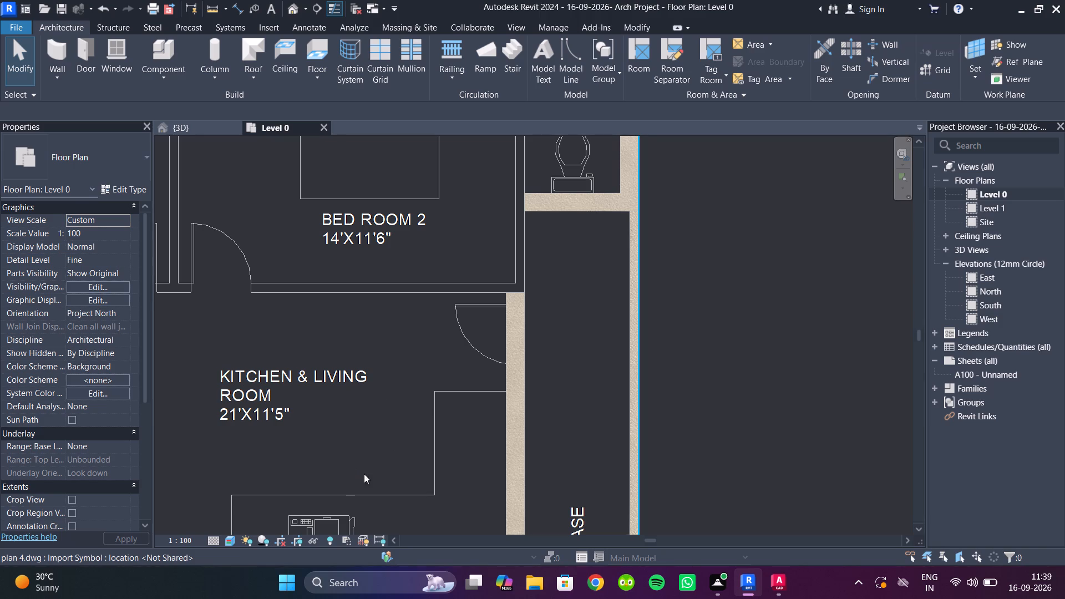
pyautogui.scroll(-2, 444, 354)
pyautogui.moveTo(444, 355); pyautogui.dragTo(419, 371, button='middle')
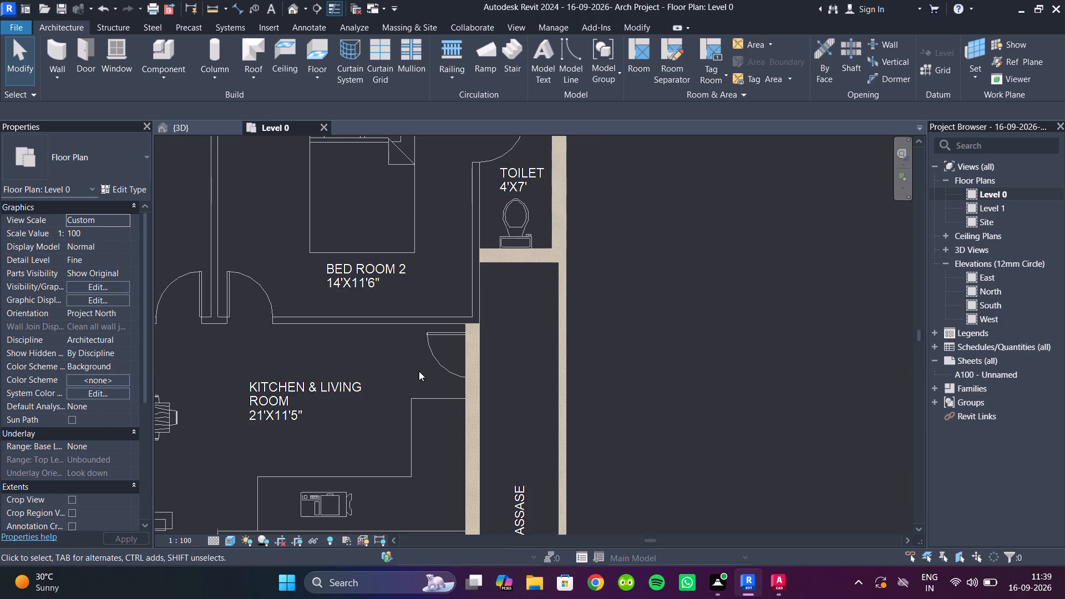
pyautogui.click(474, 351)
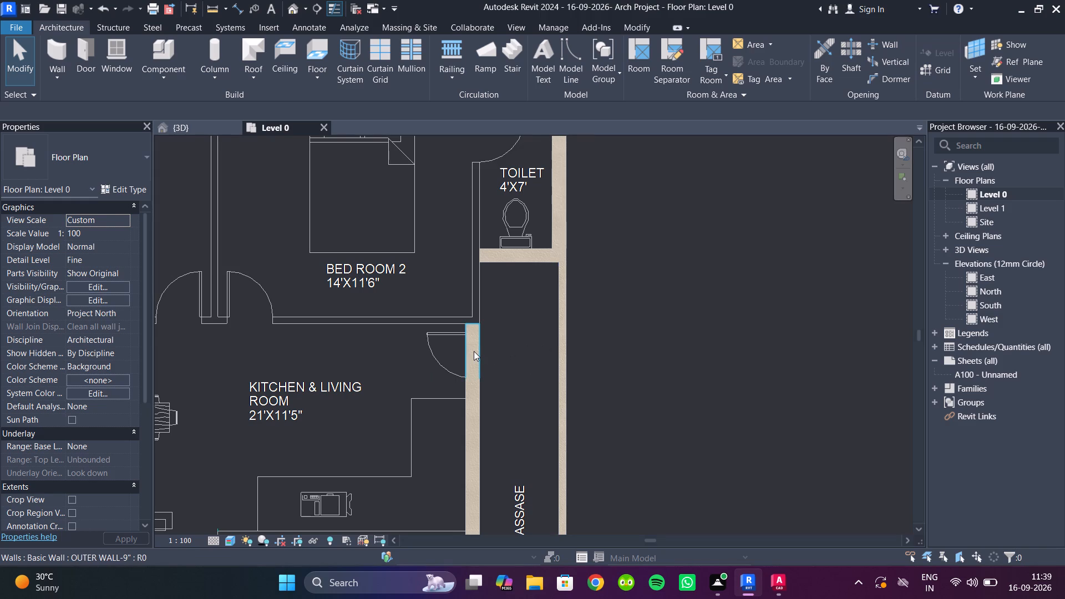
pyautogui.scroll(2, 471, 328)
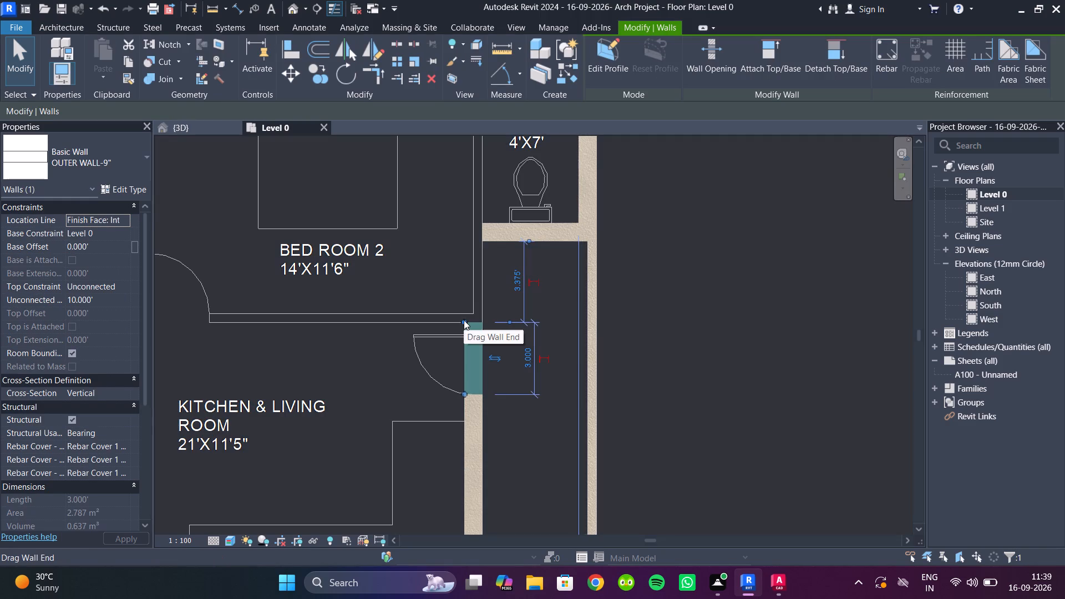
pyautogui.moveTo(464, 320); pyautogui.dragTo(460, 240)
pyautogui.click(668, 307)
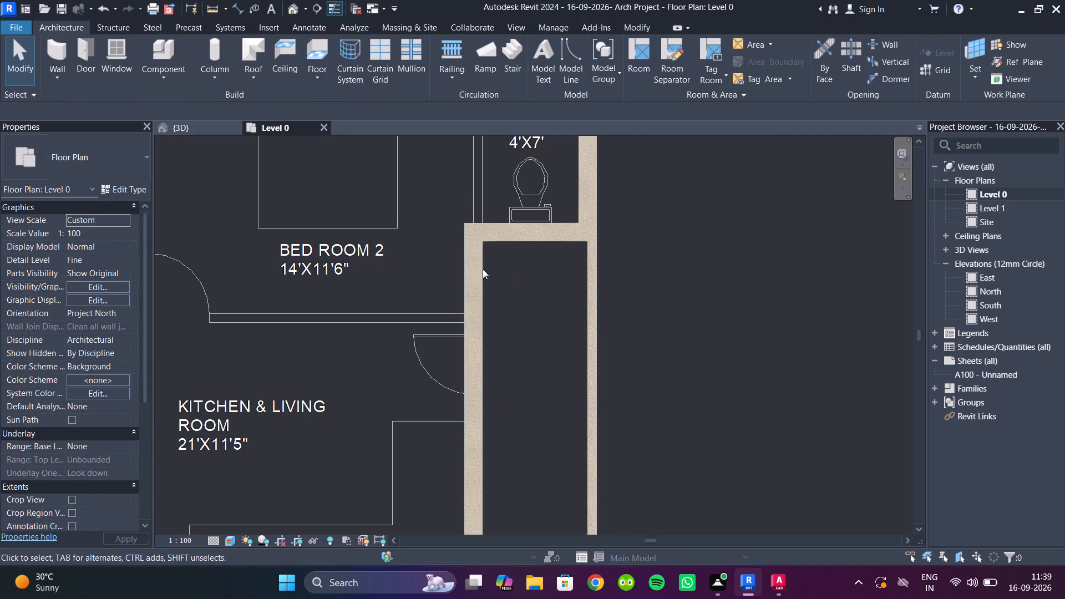
# Examine the outer walls across the whole plan and in the 3D view from several angles, and return to the Level 0 plan.
pyautogui.scroll(-5, 469, 261)
pyautogui.scroll(-3, 677, 367)
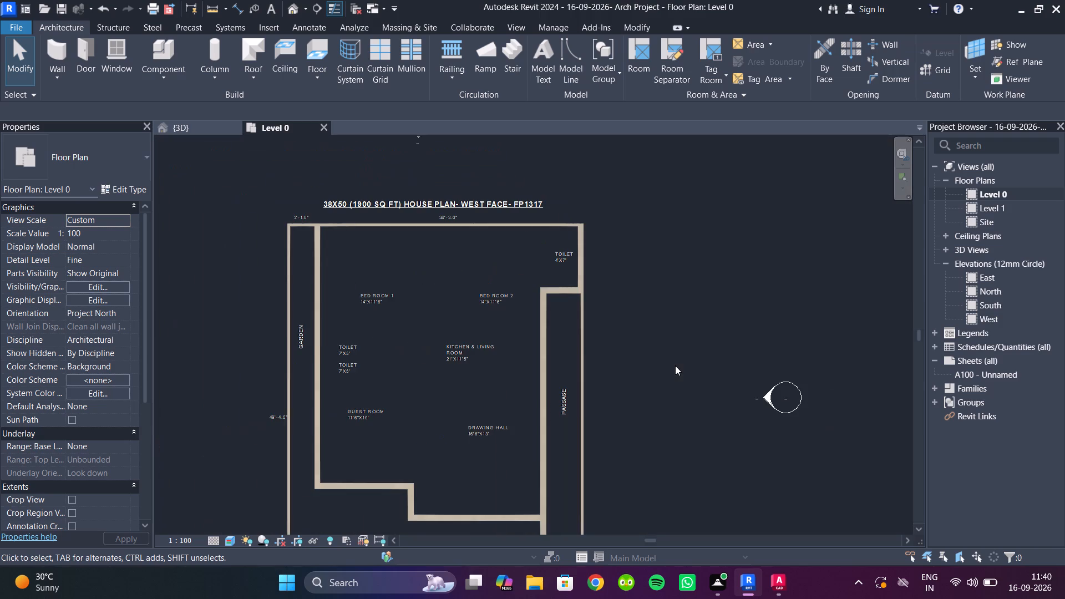
pyautogui.moveTo(672, 364); pyautogui.dragTo(658, 354, button='middle')
pyautogui.scroll(-2, 656, 340)
pyautogui.moveTo(656, 340); pyautogui.dragTo(640, 290, button='middle')
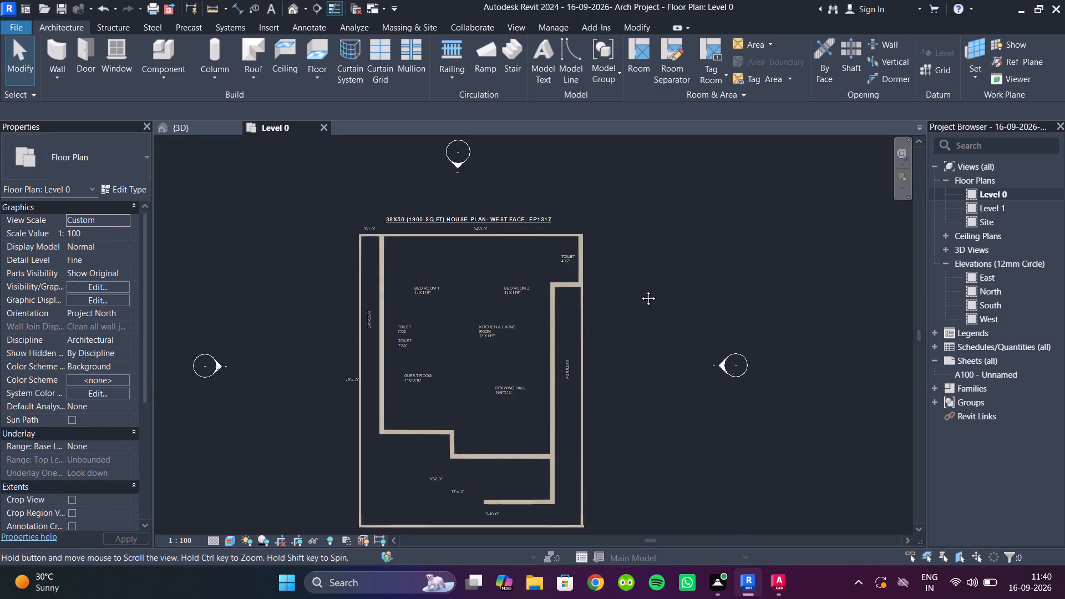
pyautogui.moveTo(640, 290); pyautogui.dragTo(636, 267, button='middle')
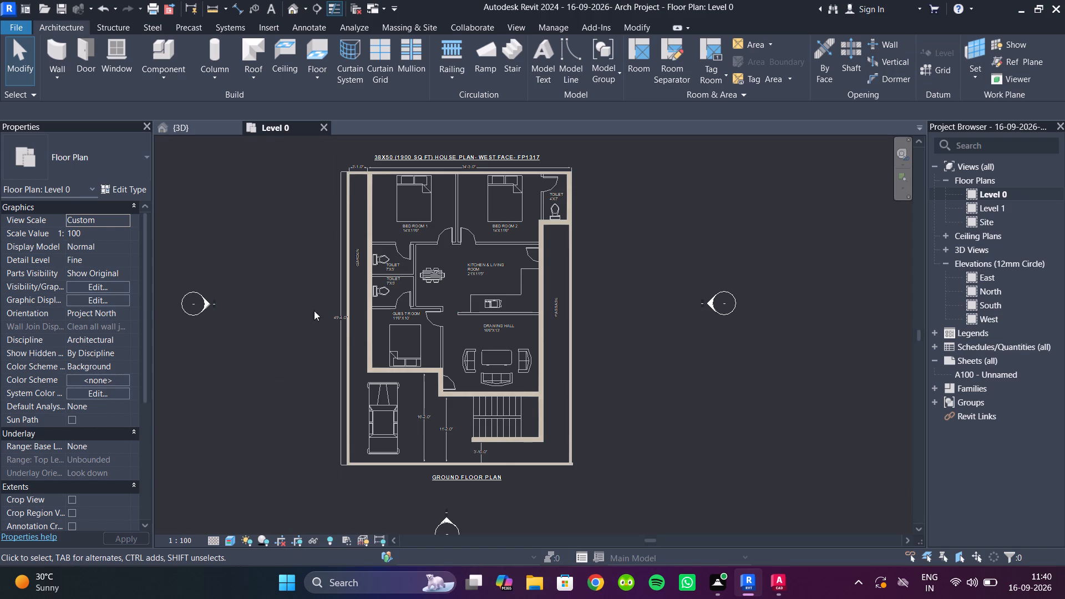
pyautogui.click(179, 130)
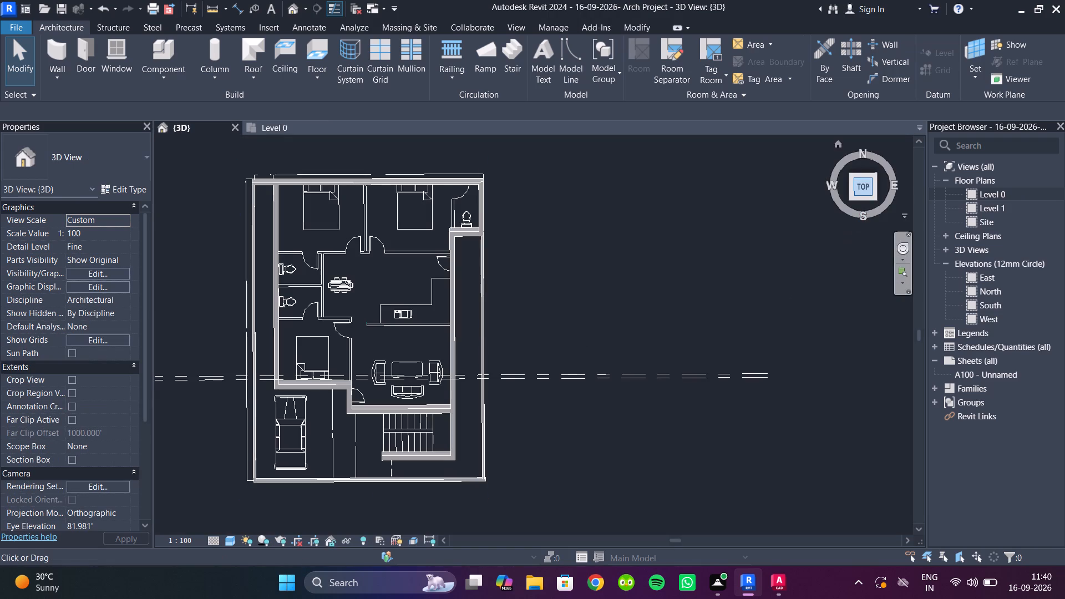
pyautogui.click(874, 199)
pyautogui.scroll(2, 478, 382)
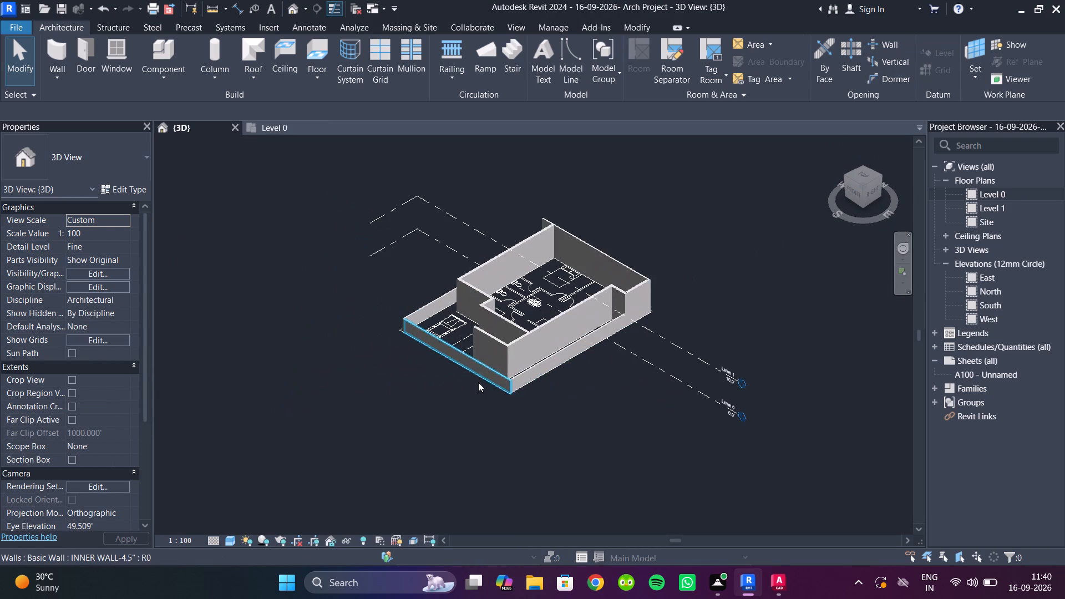
pyautogui.scroll(2, 478, 382)
pyautogui.moveTo(478, 382); pyautogui.dragTo(457, 384, button='middle')
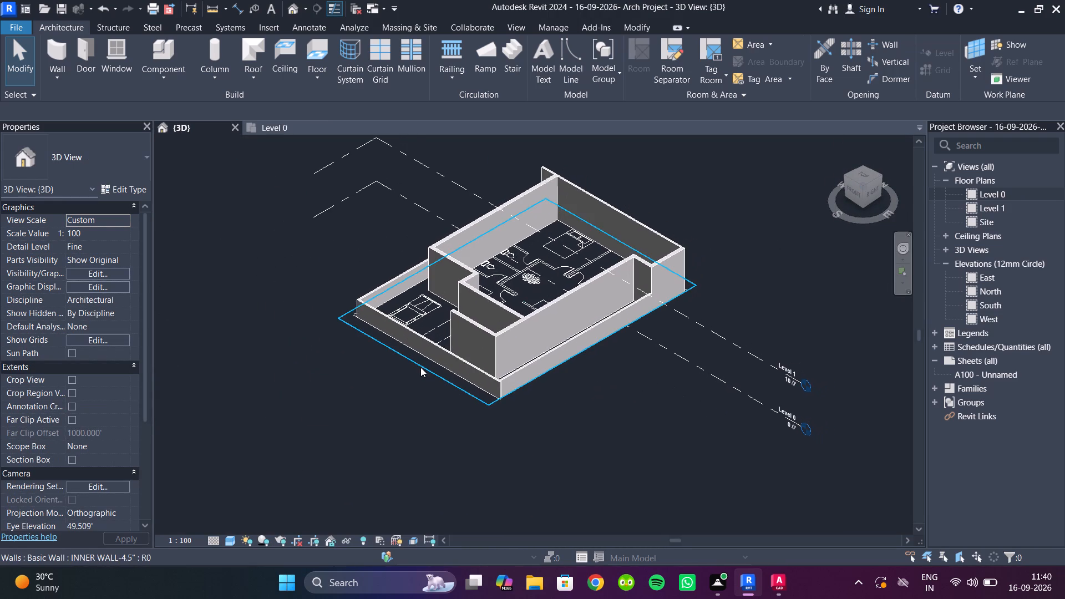
pyautogui.scroll(-1, 420, 367)
pyautogui.scroll(2, 408, 343)
pyautogui.keyDown('shift'); pyautogui.moveTo(404, 346); pyautogui.dragTo(635, 392, button='middle'); pyautogui.keyUp('shift')
pyautogui.keyDown('shift'); pyautogui.scroll(1, 411, 350); pyautogui.keyUp('shift')
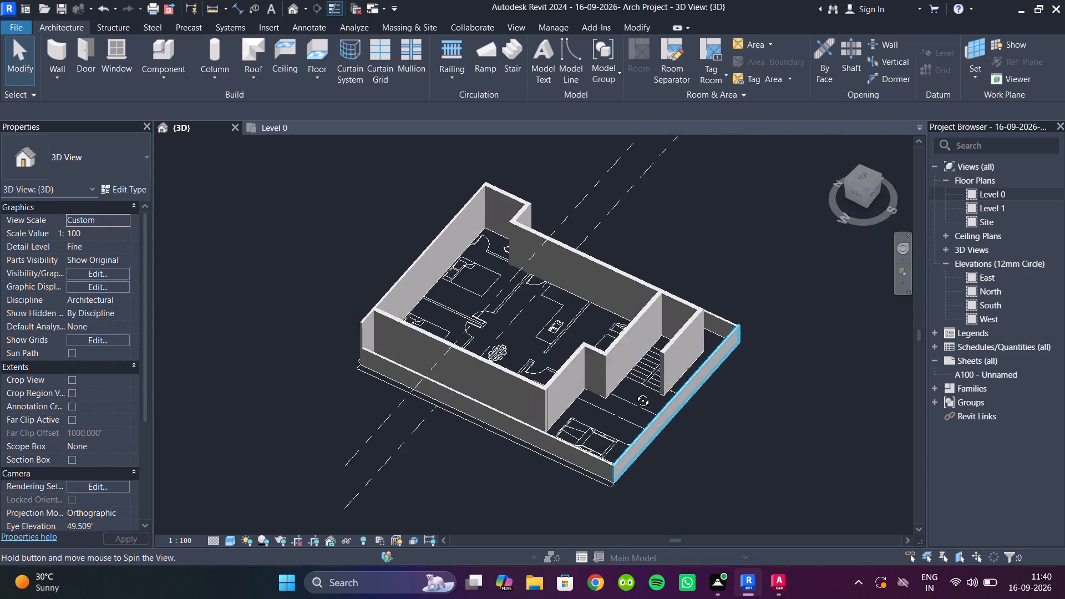
pyautogui.keyDown('shift'); pyautogui.moveTo(635, 392); pyautogui.dragTo(633, 393, button='middle'); pyautogui.keyUp('shift')
pyautogui.click(282, 136)
pyautogui.click(276, 124)
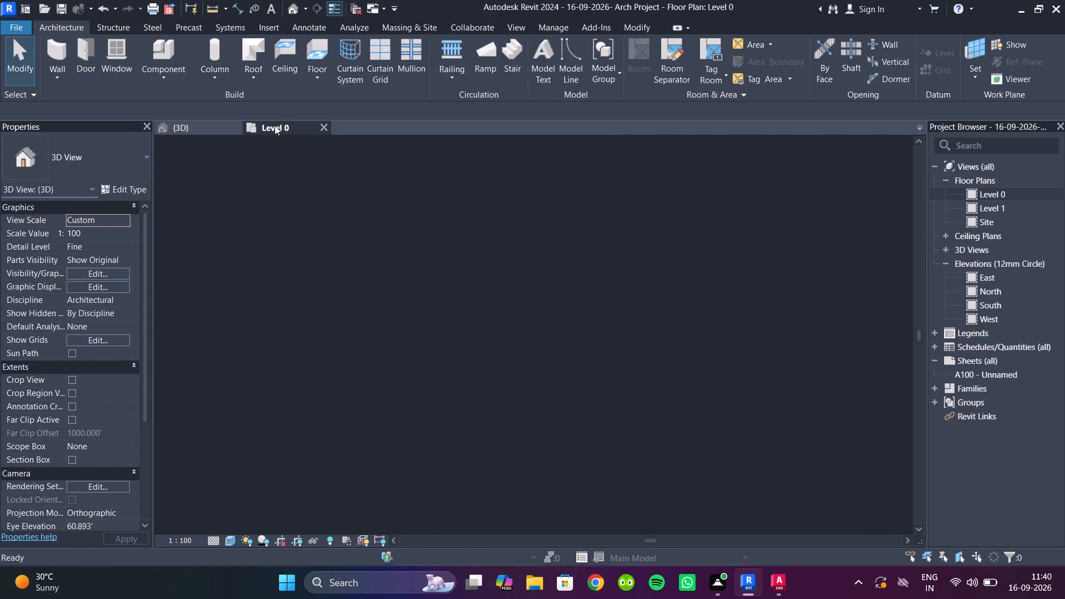
# Split the 4.5" wall behind the bedrooms where it meets the garden-side face of Bed Room 1's outer wall.
pyautogui.scroll(11, 354, 179)
pyautogui.moveTo(361, 191); pyautogui.dragTo(361, 257, button='middle')
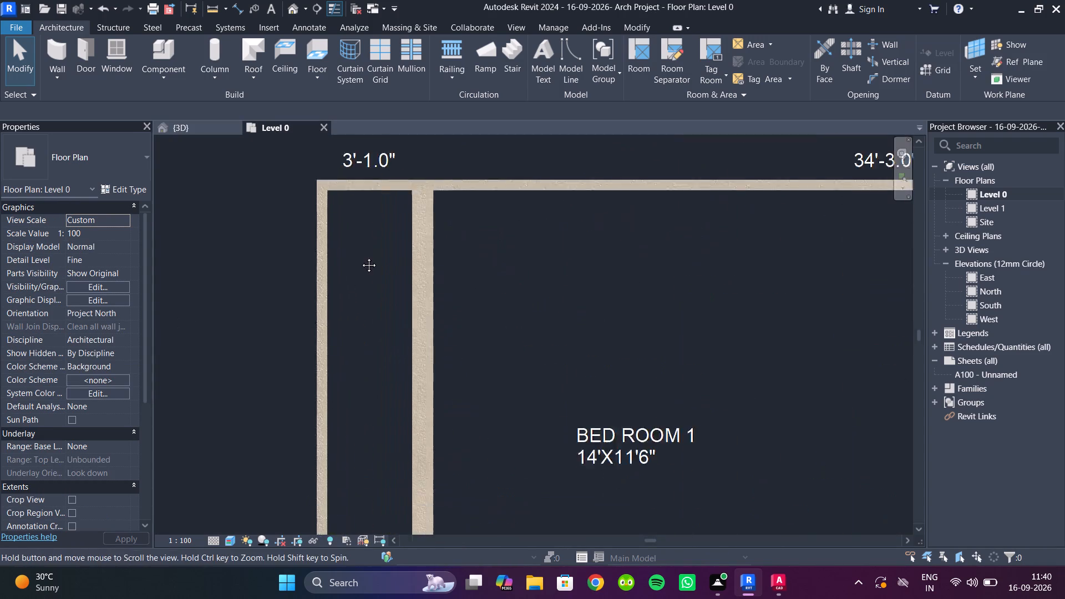
pyautogui.moveTo(361, 257); pyautogui.dragTo(381, 349, button='middle')
pyautogui.click(377, 306)
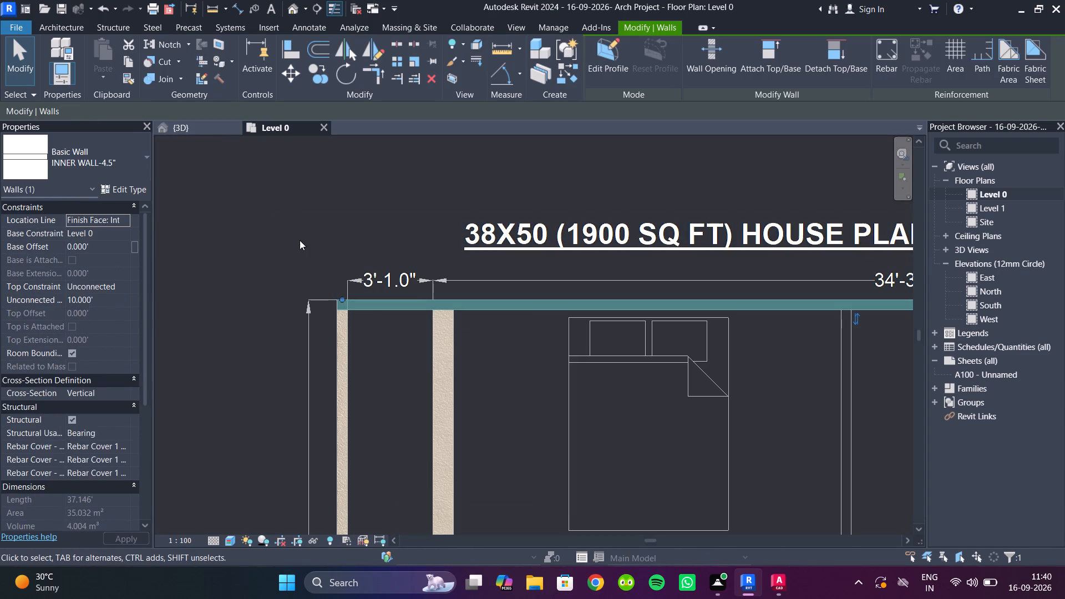
pyautogui.click(300, 240)
pyautogui.click(650, 19)
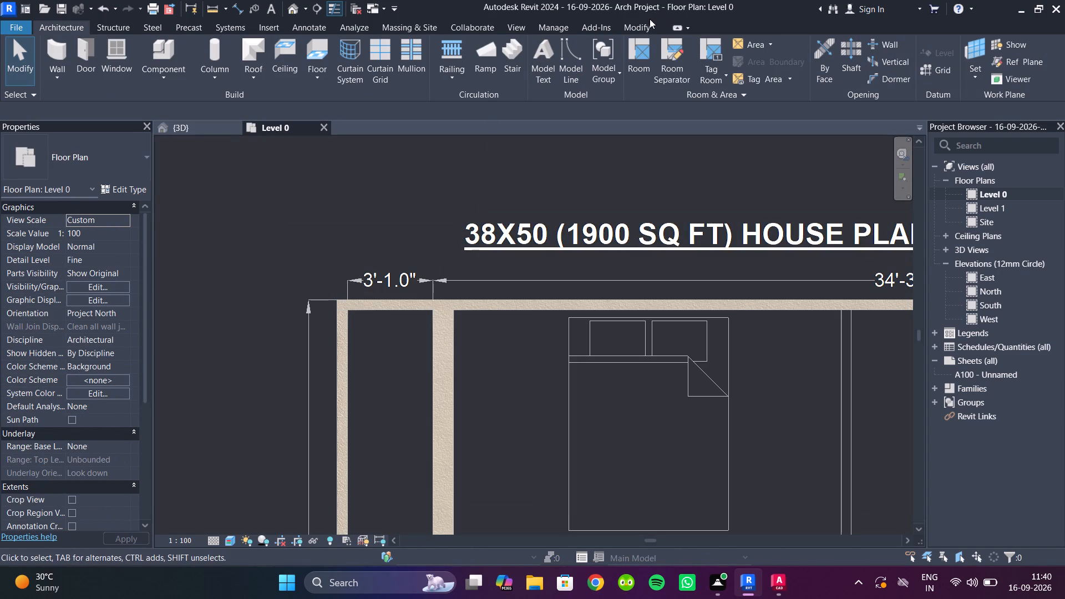
pyautogui.click(641, 22)
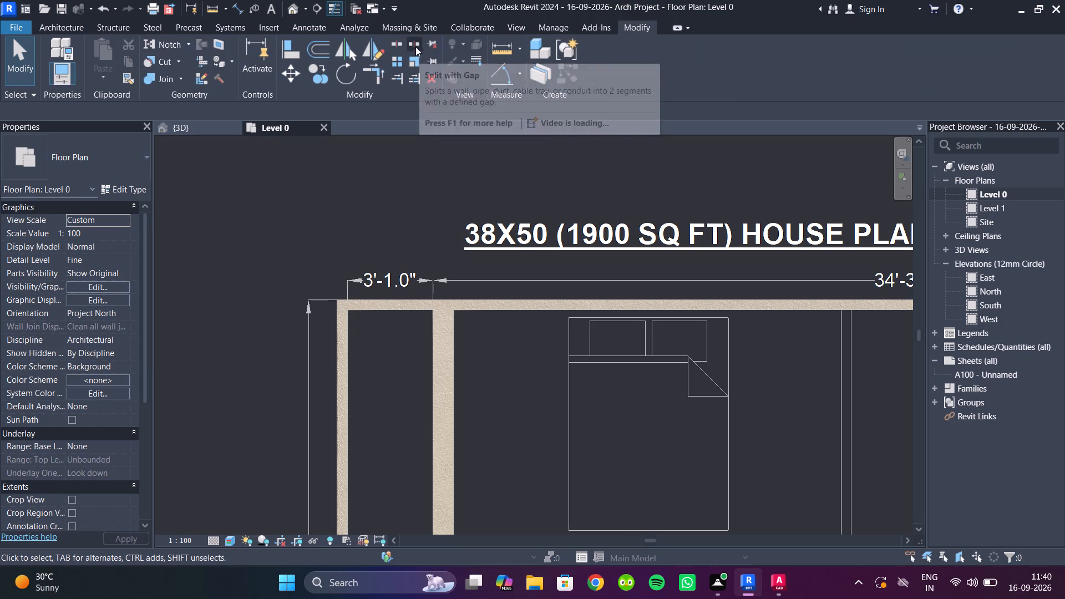
pyautogui.click(401, 44)
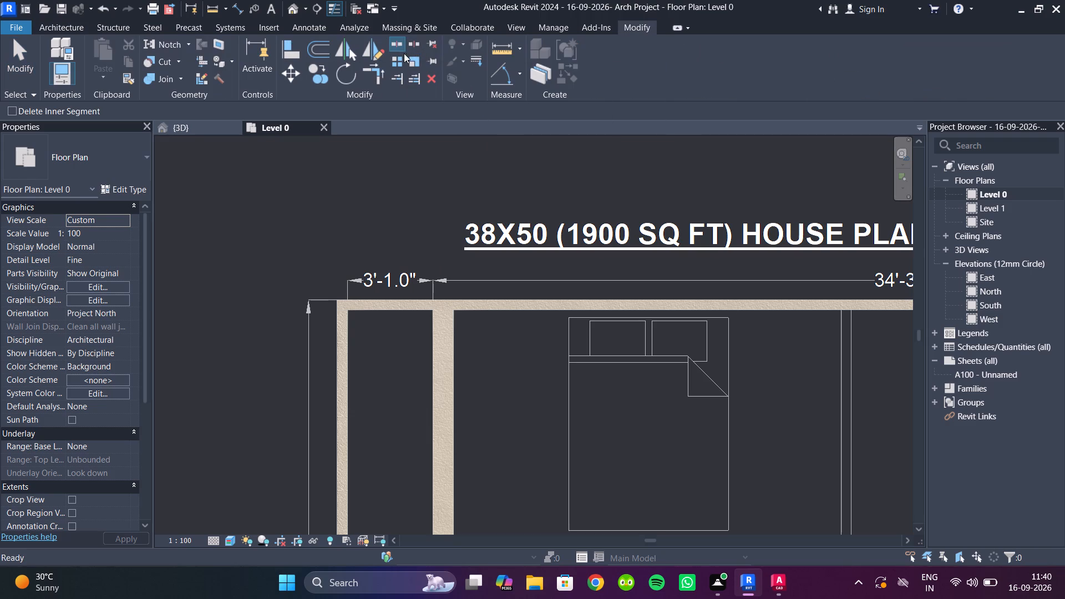
pyautogui.scroll(6, 444, 306)
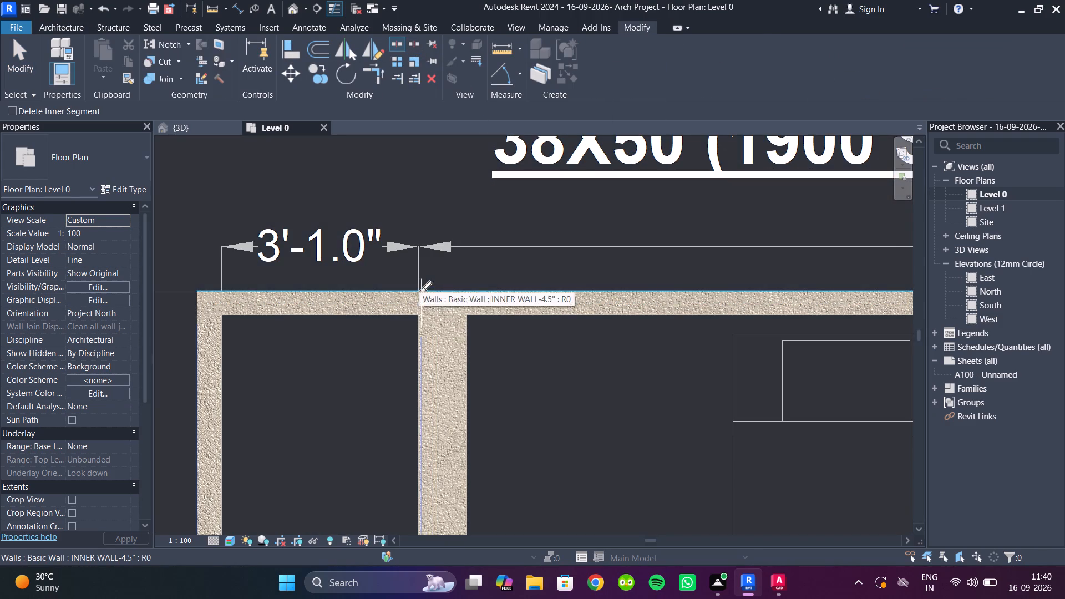
pyautogui.scroll(5, 417, 314)
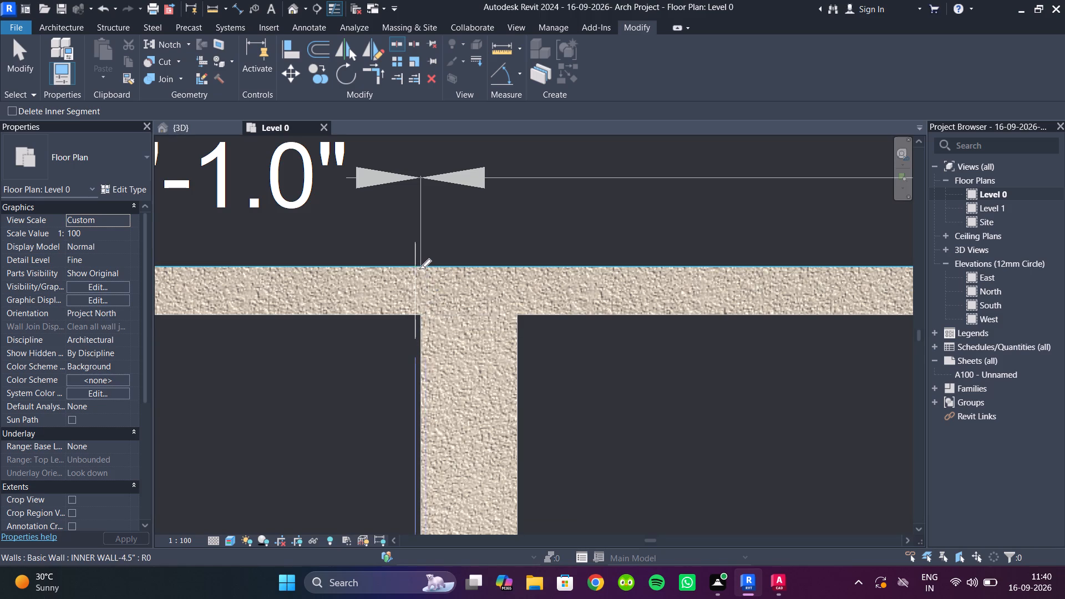
pyautogui.scroll(4, 417, 267)
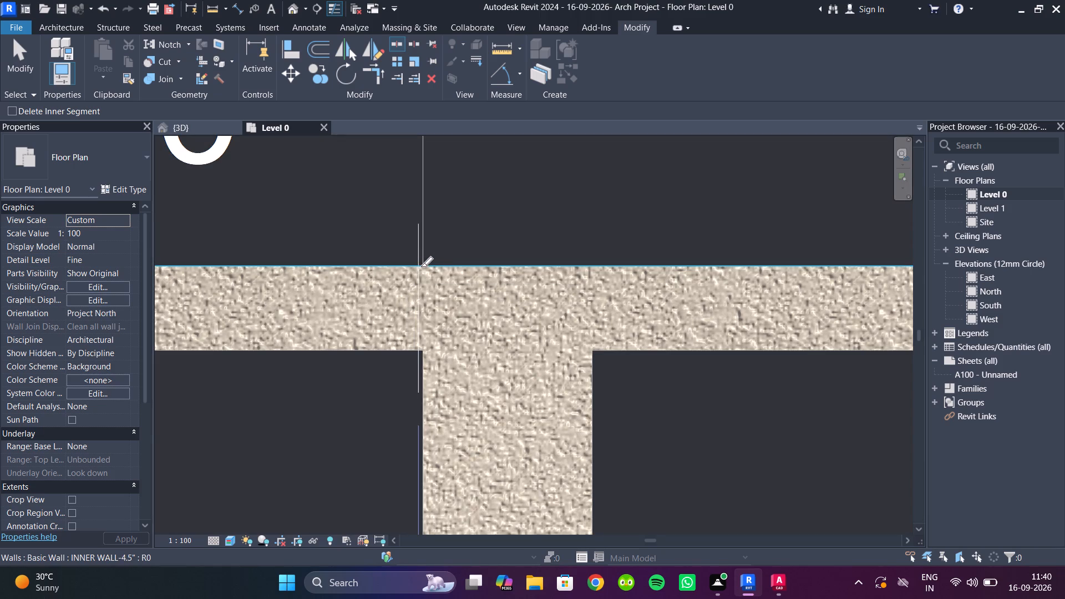
pyautogui.scroll(5, 421, 267)
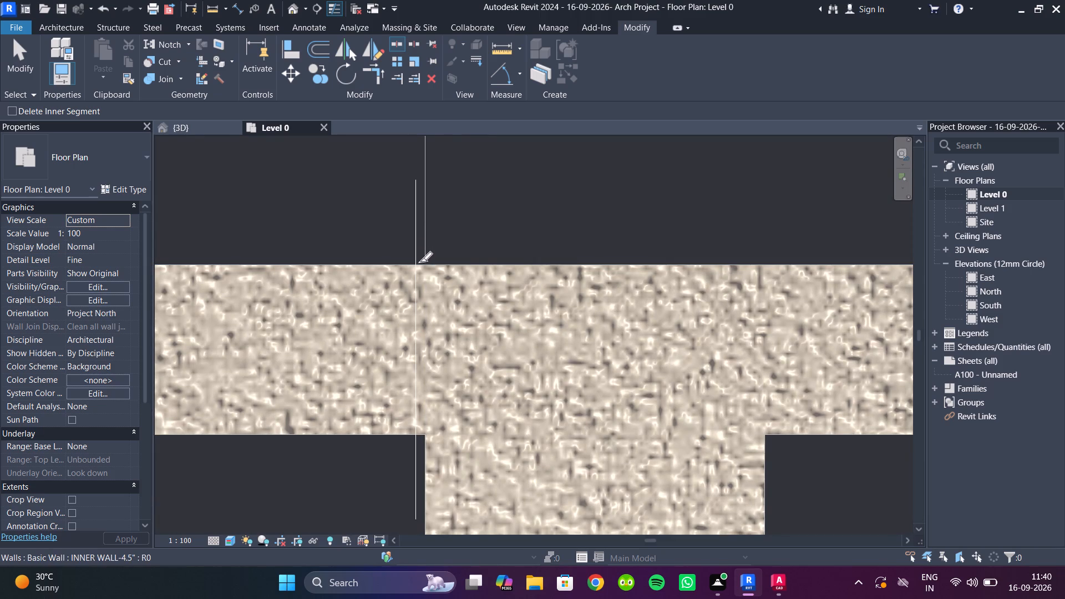
pyautogui.click(425, 263)
pyautogui.scroll(-7, 424, 301)
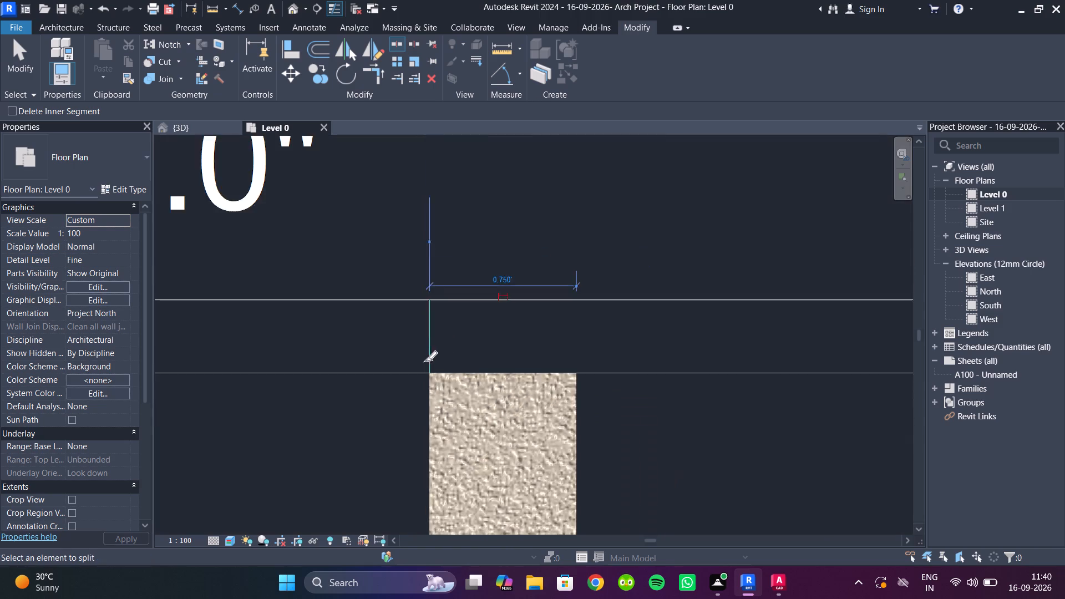
pyautogui.scroll(-17, 425, 361)
pyautogui.press('Escape')
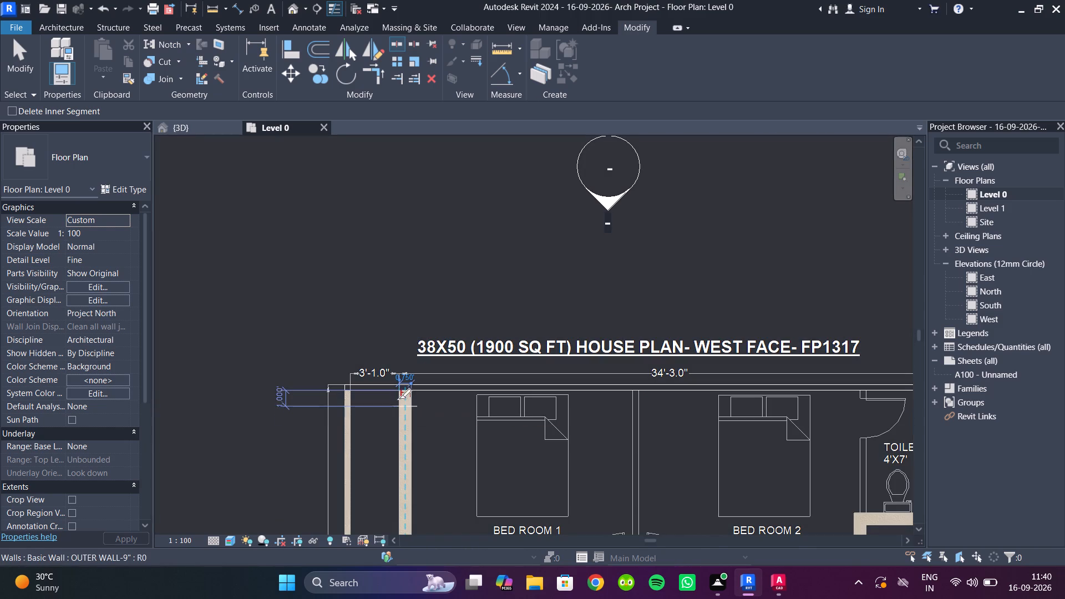
pyautogui.press('Escape')
# Set the unconnected height of the short 4.5" wall segment at the garden's end, beside Bed Room 1, to 4'.
pyautogui.scroll(5, 384, 398)
pyautogui.click(388, 379)
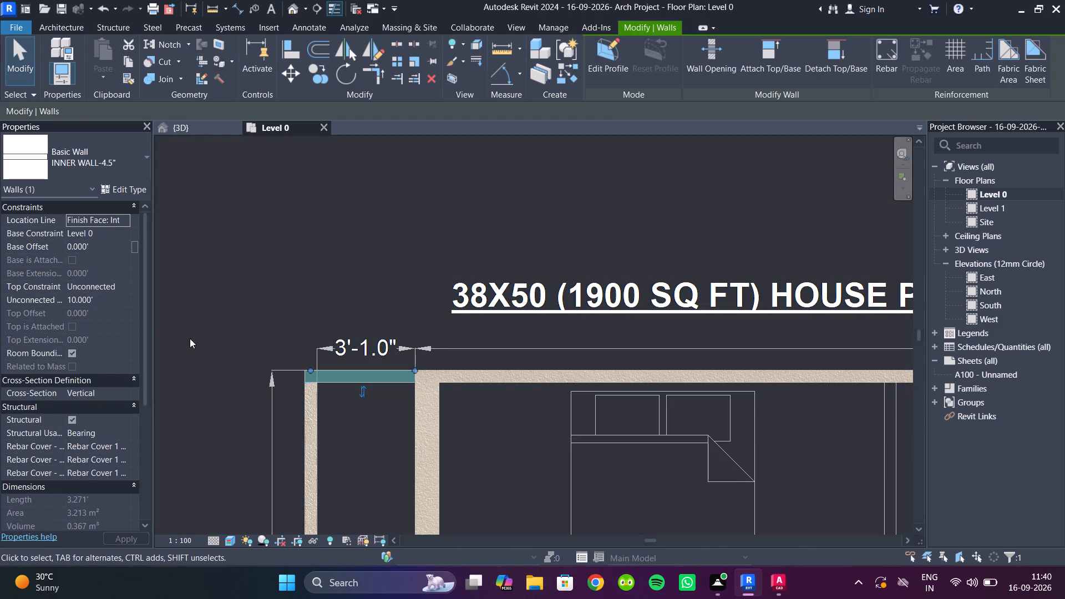
pyautogui.click(111, 296)
pyautogui.write("4'")
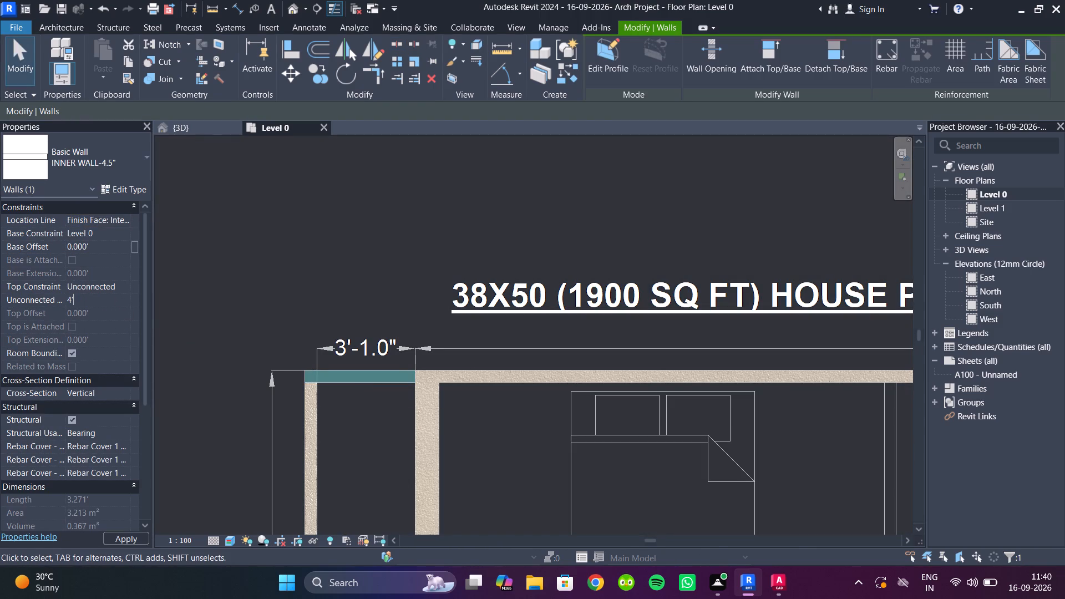
pyautogui.click(362, 261)
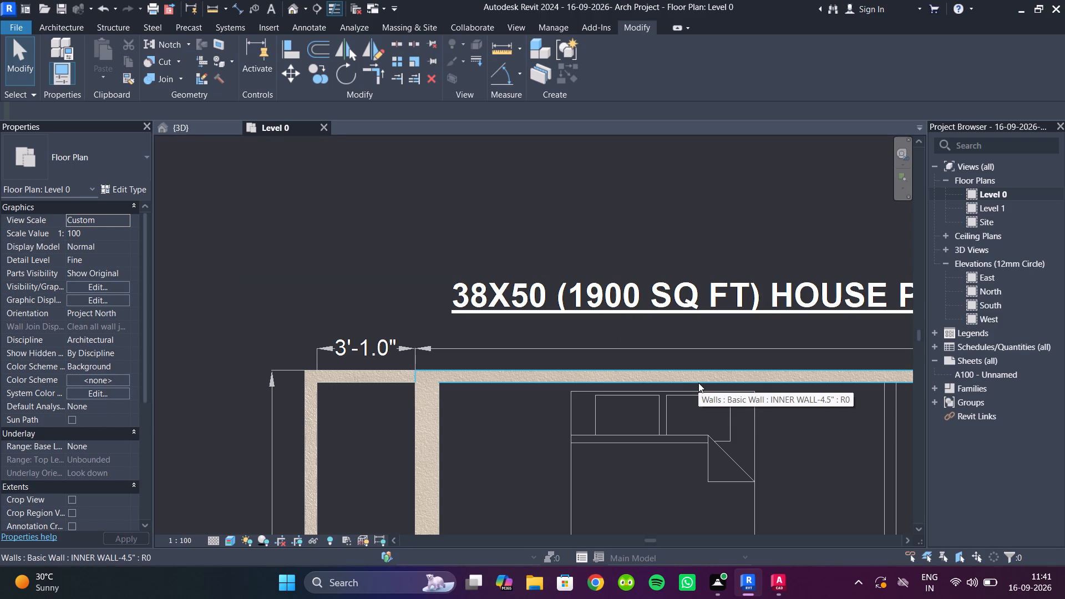
# Examine the outer and perimeter walls in the 3D view from several angles and from the top, and return to the Level 0 plan.
pyautogui.click(182, 132)
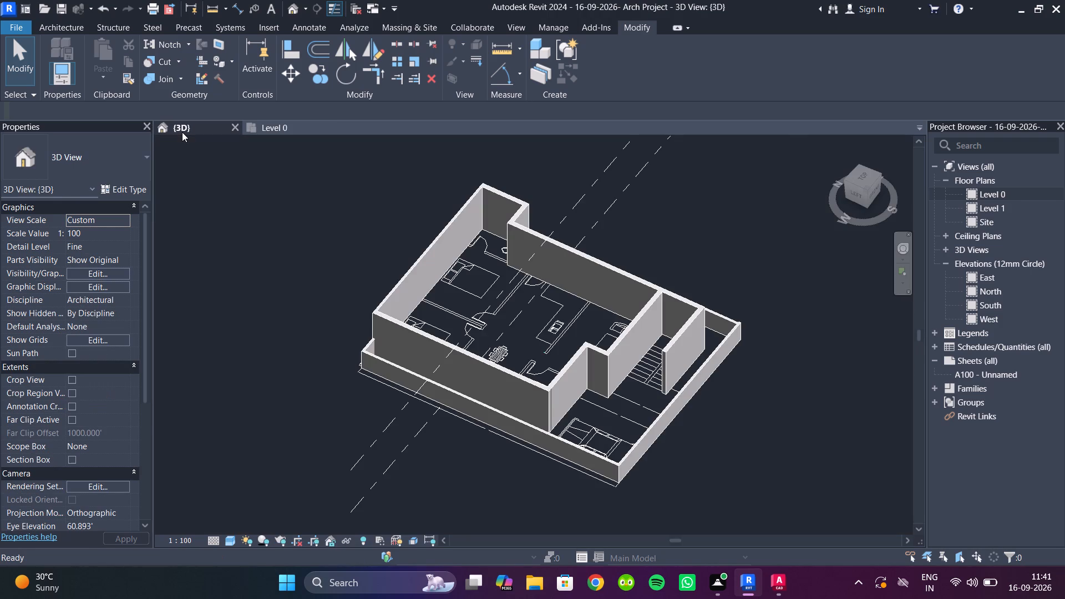
pyautogui.scroll(6, 346, 377)
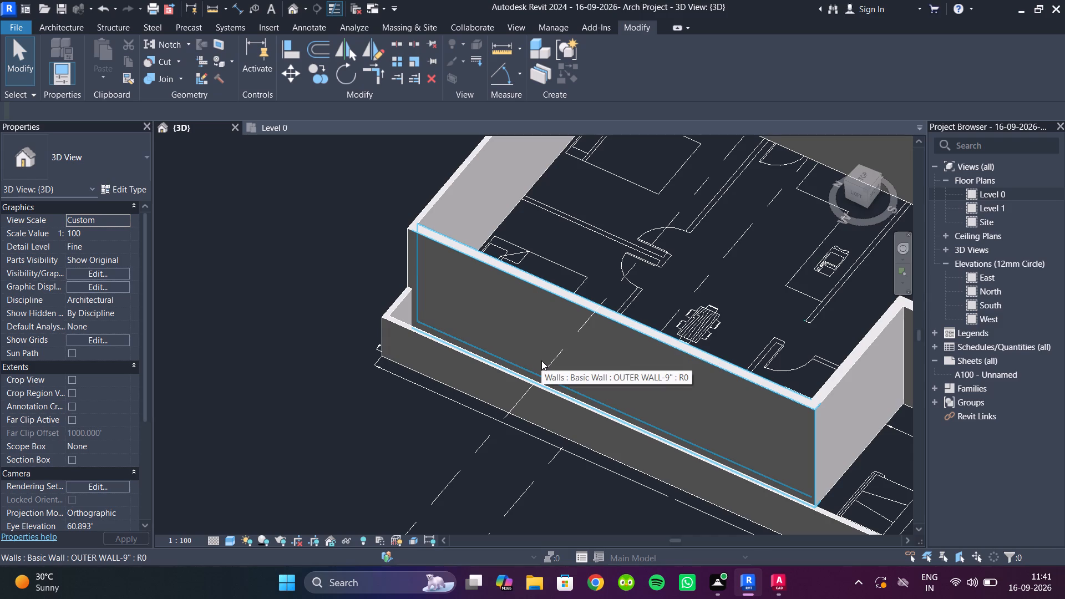
pyautogui.scroll(-3, 566, 397)
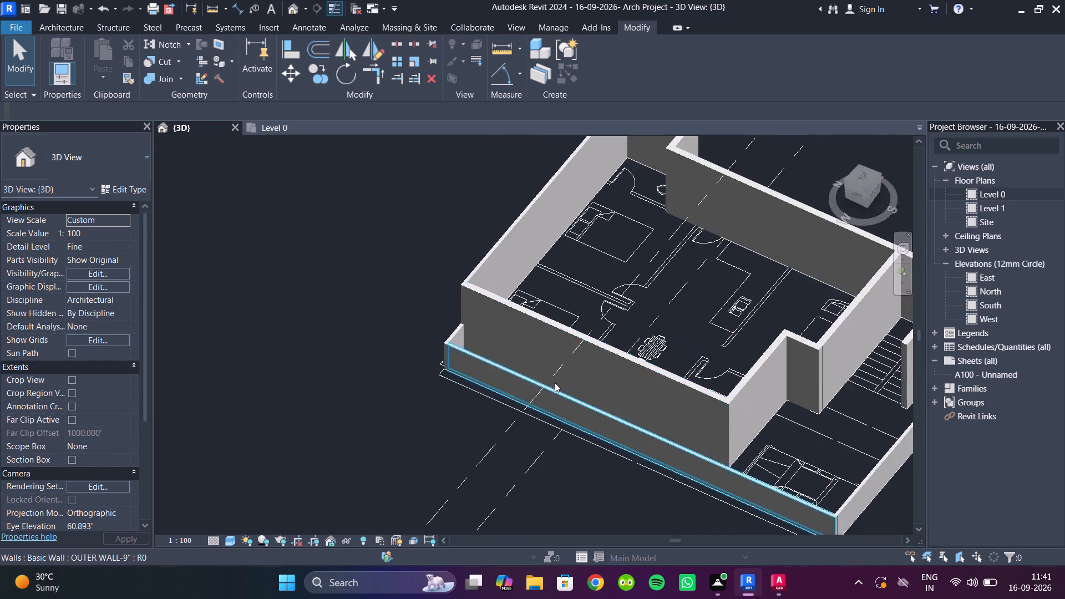
pyautogui.keyDown('shift'); pyautogui.moveTo(554, 384); pyautogui.dragTo(534, 441, button='middle'); pyautogui.keyUp('shift')
pyautogui.scroll(-5, 565, 360)
pyautogui.keyDown('shift'); pyautogui.moveTo(567, 354); pyautogui.dragTo(444, 347, button='middle'); pyautogui.keyUp('shift')
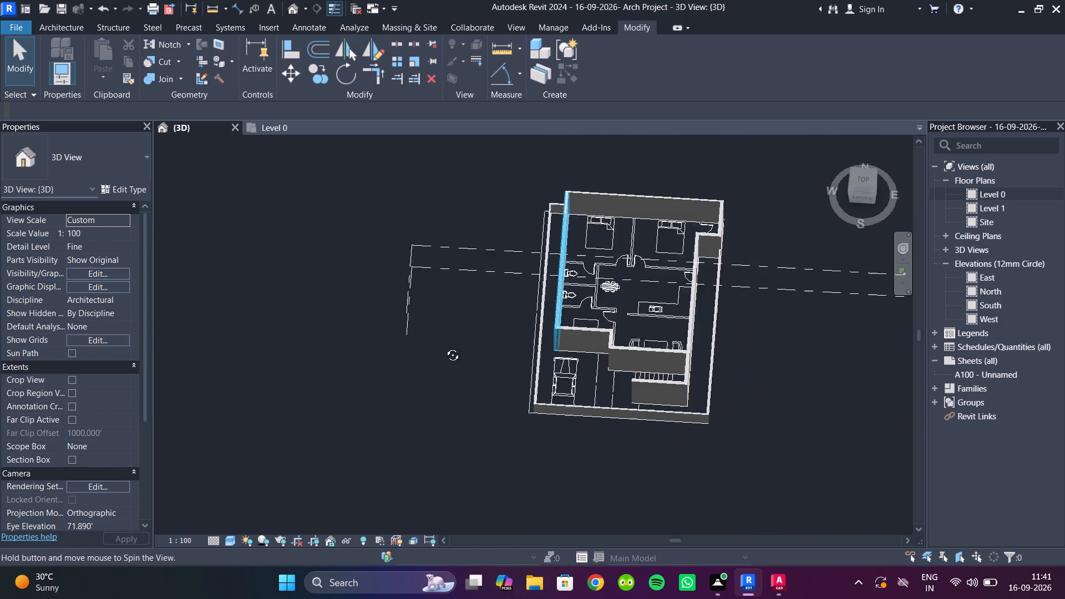
pyautogui.keyDown('shift'); pyautogui.moveTo(444, 347); pyautogui.dragTo(551, 243, button='middle'); pyautogui.keyUp('shift')
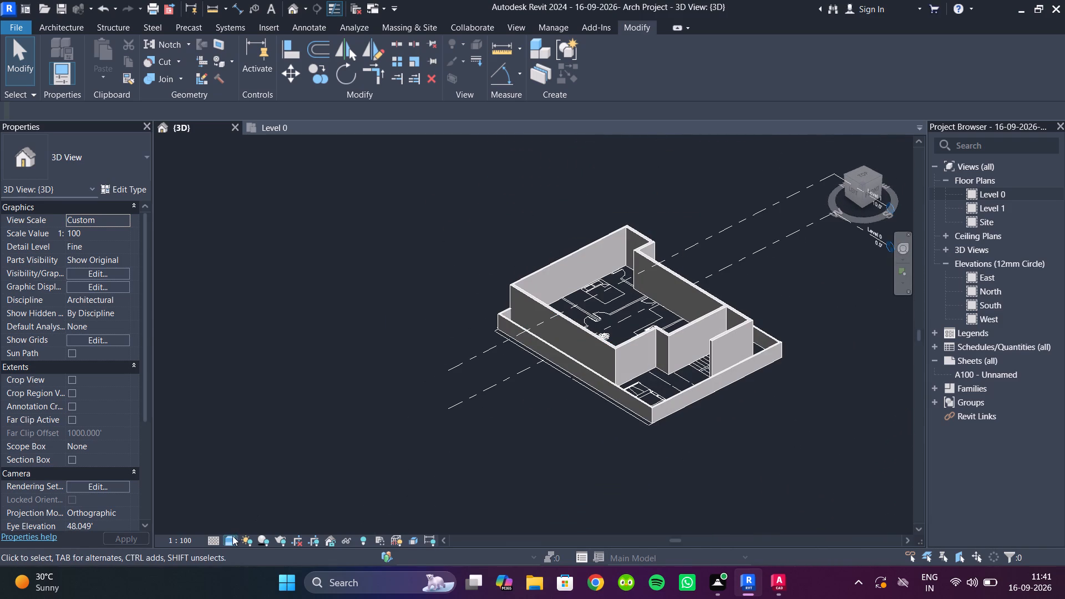
pyautogui.click(232, 536)
pyautogui.click(248, 482)
pyautogui.scroll(4, 684, 407)
pyautogui.keyDown('shift'); pyautogui.moveTo(680, 407); pyautogui.dragTo(673, 423, button='middle'); pyautogui.keyUp('shift')
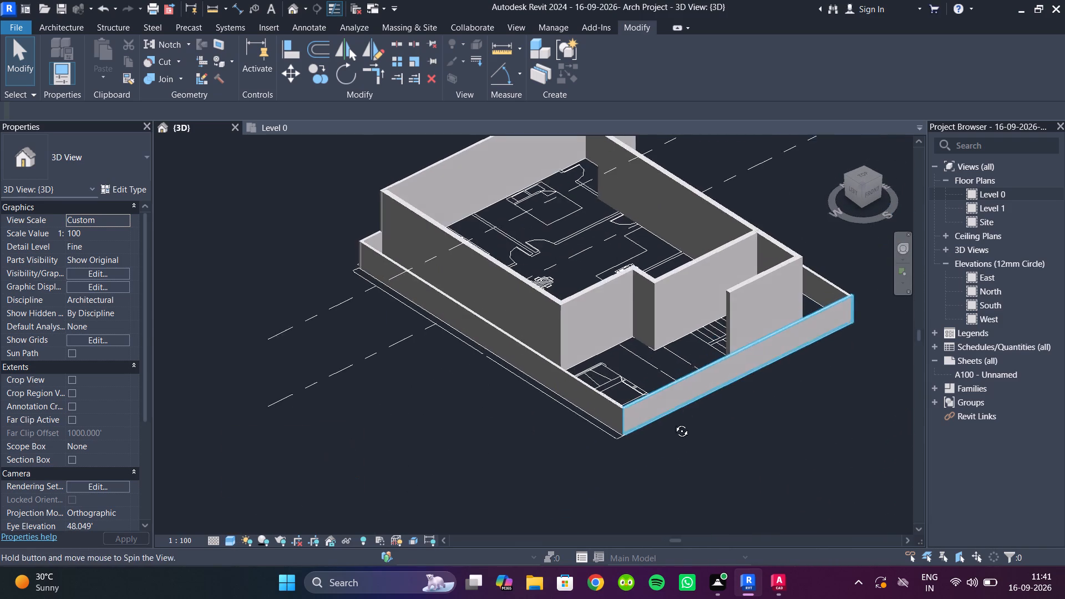
pyautogui.keyDown('shift'); pyautogui.moveTo(673, 423); pyautogui.dragTo(666, 463, button='middle'); pyautogui.keyUp('shift')
pyautogui.scroll(4, 585, 358)
pyautogui.keyDown('shift'); pyautogui.moveTo(584, 358); pyautogui.dragTo(542, 460, button='middle'); pyautogui.keyUp('shift')
pyautogui.scroll(-4, 530, 354)
pyautogui.keyDown('shift'); pyautogui.moveTo(528, 355); pyautogui.dragTo(520, 359, button='middle'); pyautogui.keyUp('shift')
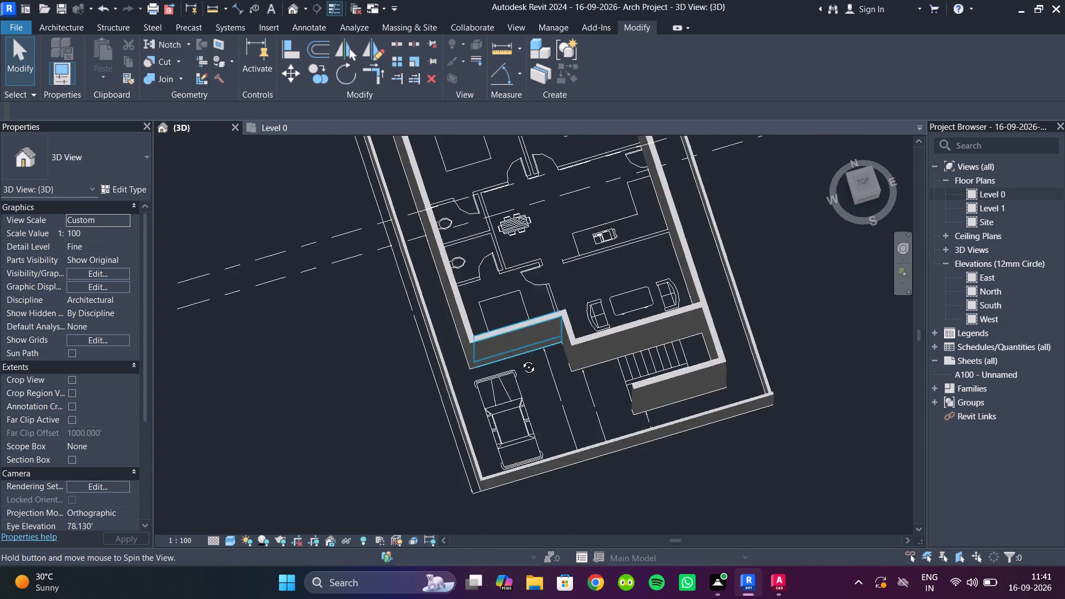
pyautogui.keyDown('shift'); pyautogui.moveTo(520, 359); pyautogui.dragTo(486, 434, button='middle'); pyautogui.keyUp('shift')
pyautogui.scroll(5, 471, 339)
pyautogui.scroll(-4, 471, 339)
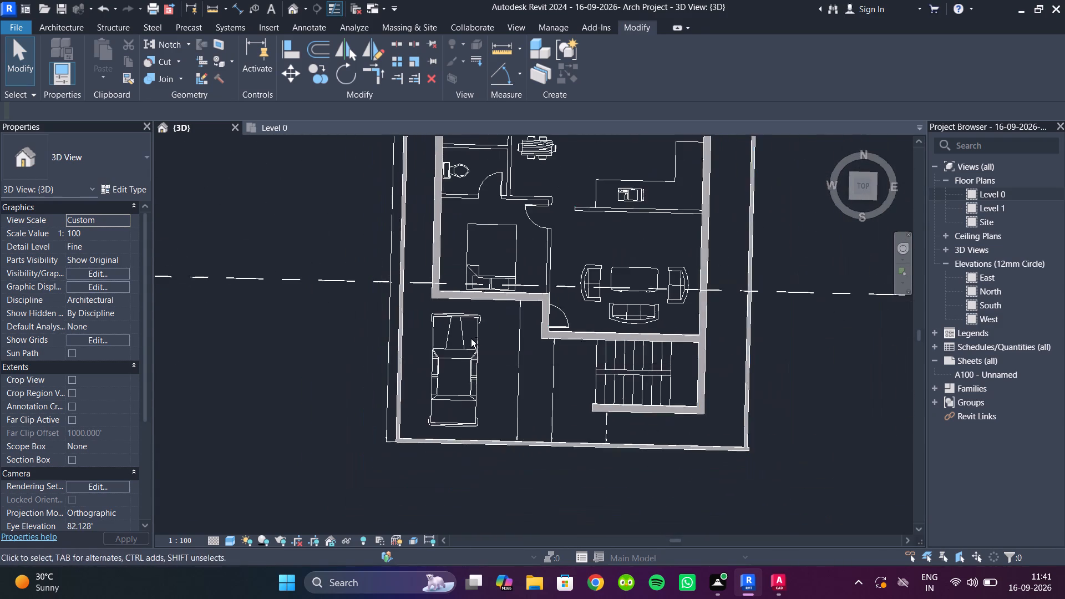
pyautogui.keyDown('shift'); pyautogui.moveTo(471, 339); pyautogui.dragTo(537, 237, button='middle'); pyautogui.keyUp('shift')
pyautogui.scroll(6, 534, 261)
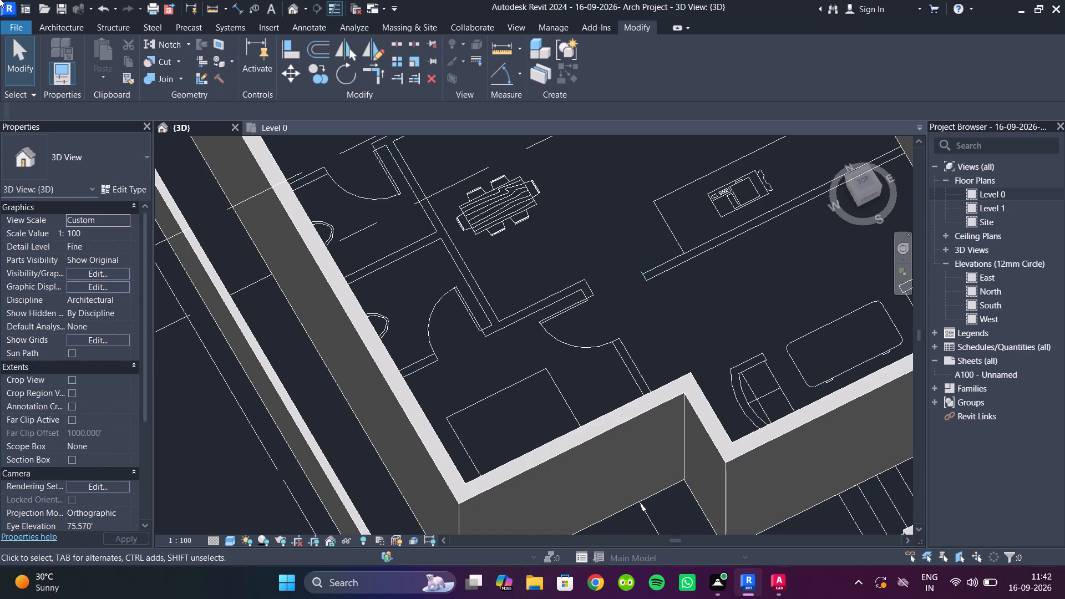
pyautogui.scroll(1, 0, 0)
pyautogui.scroll(-2, 628, 318)
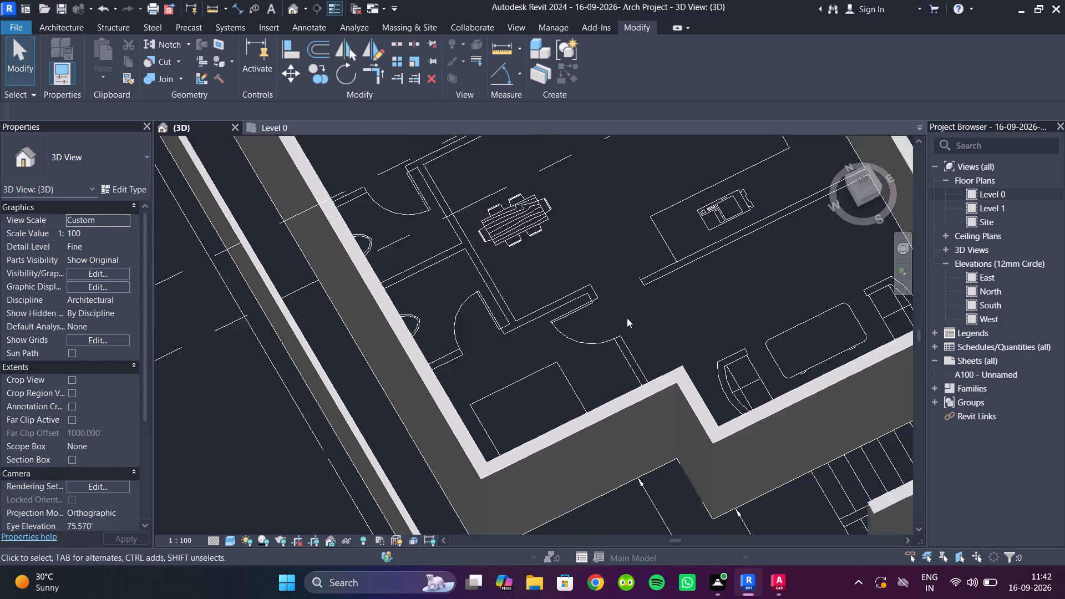
pyautogui.scroll(-6, 627, 318)
pyautogui.click(865, 179)
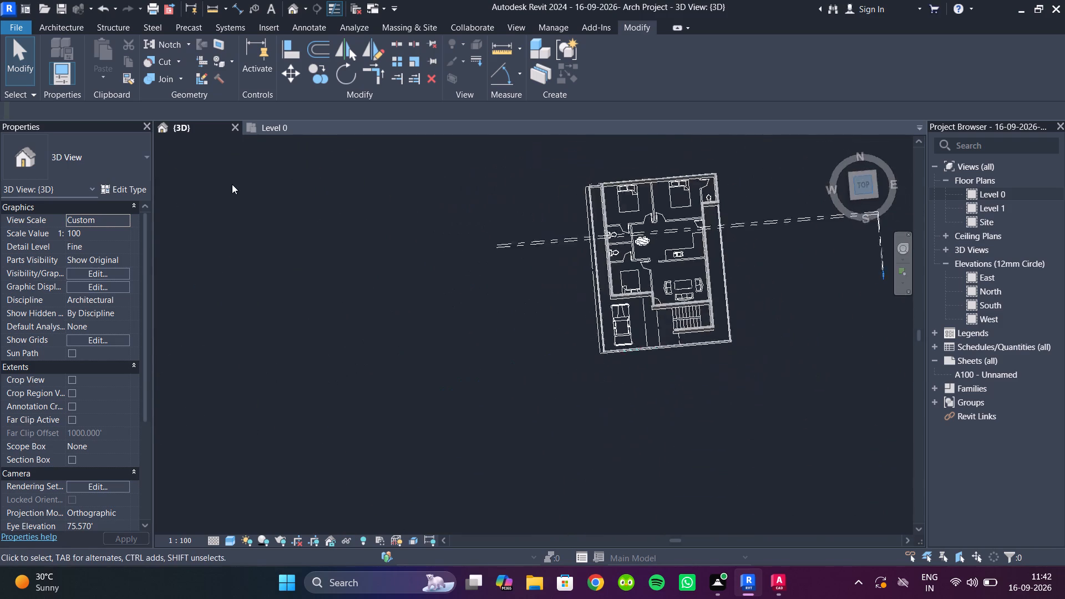
pyautogui.click(272, 134)
pyautogui.scroll(-5, 442, 370)
pyautogui.moveTo(474, 407); pyautogui.dragTo(430, 280, button='middle')
pyautogui.scroll(-2, 525, 344)
pyautogui.moveTo(525, 344); pyautogui.dragTo(498, 319, button='middle')
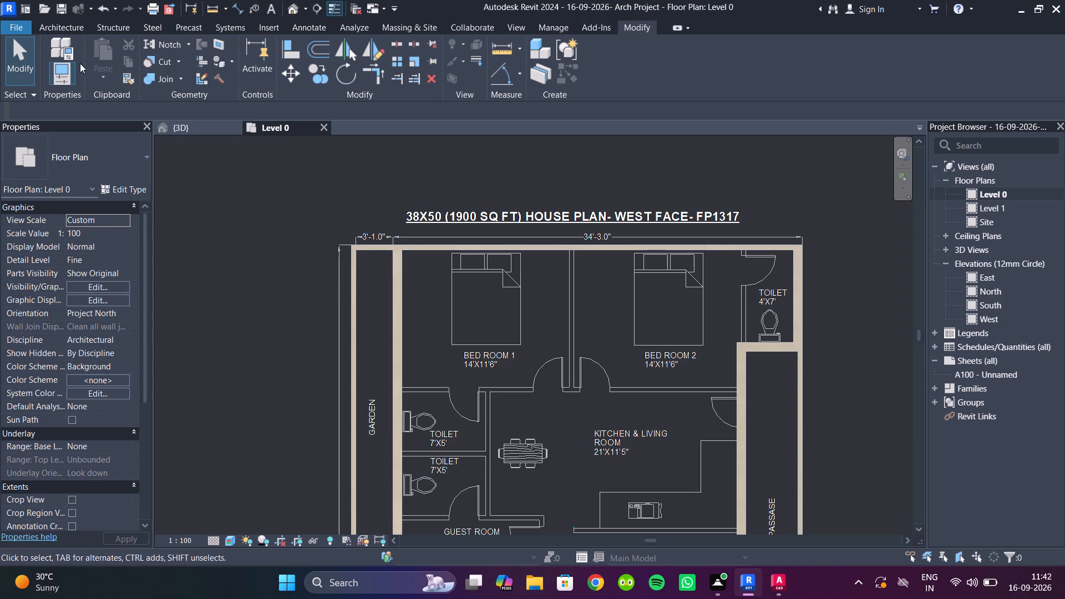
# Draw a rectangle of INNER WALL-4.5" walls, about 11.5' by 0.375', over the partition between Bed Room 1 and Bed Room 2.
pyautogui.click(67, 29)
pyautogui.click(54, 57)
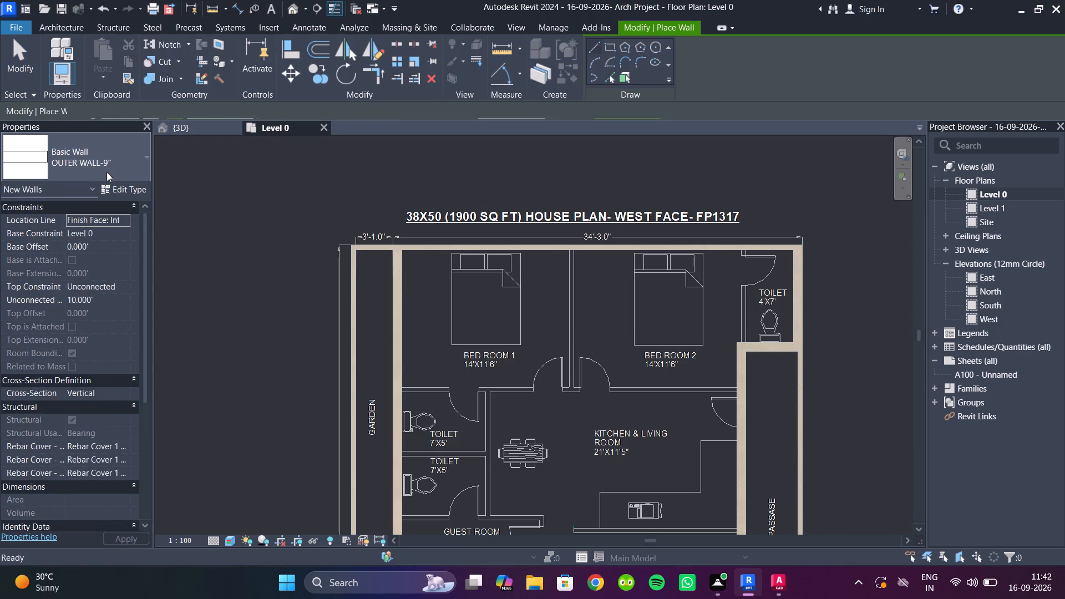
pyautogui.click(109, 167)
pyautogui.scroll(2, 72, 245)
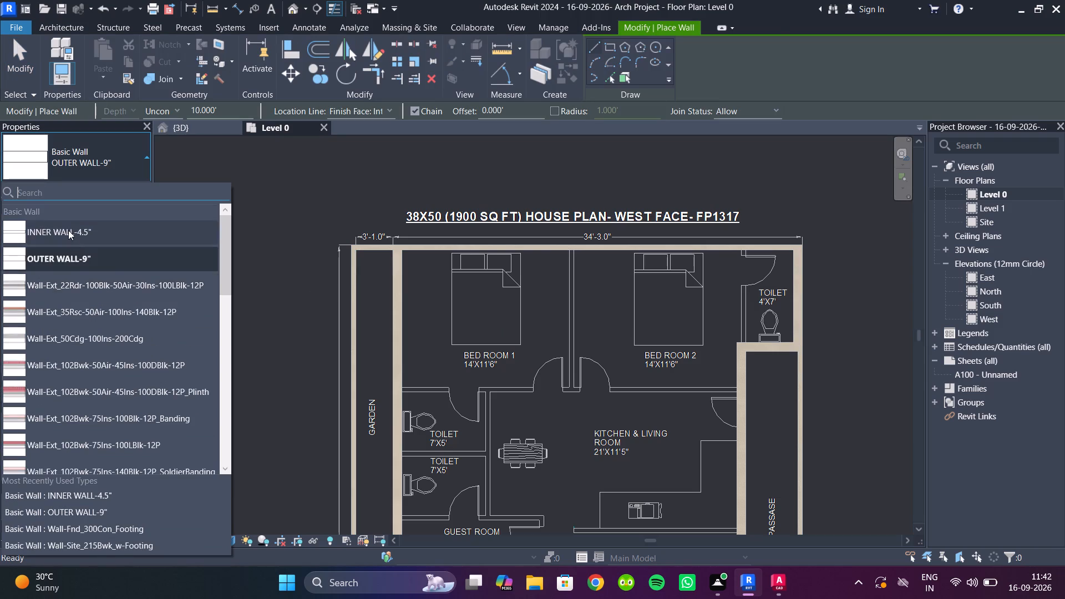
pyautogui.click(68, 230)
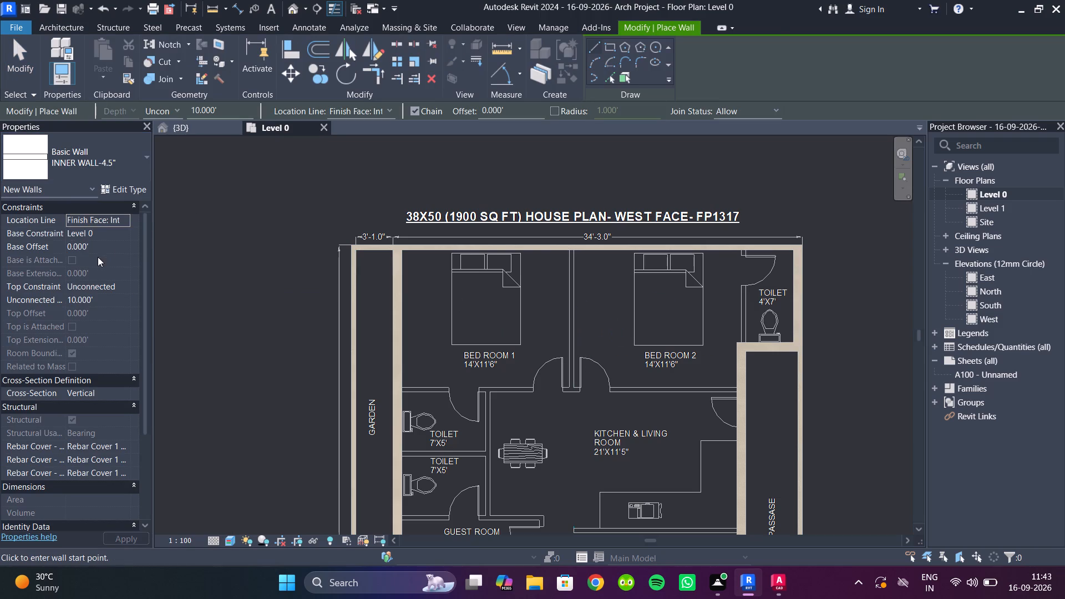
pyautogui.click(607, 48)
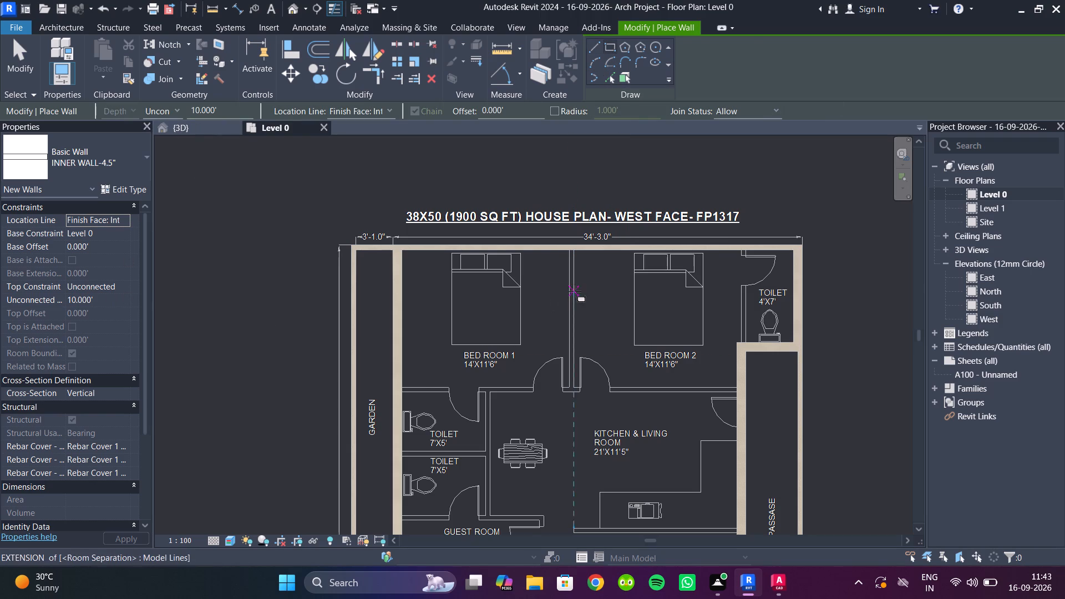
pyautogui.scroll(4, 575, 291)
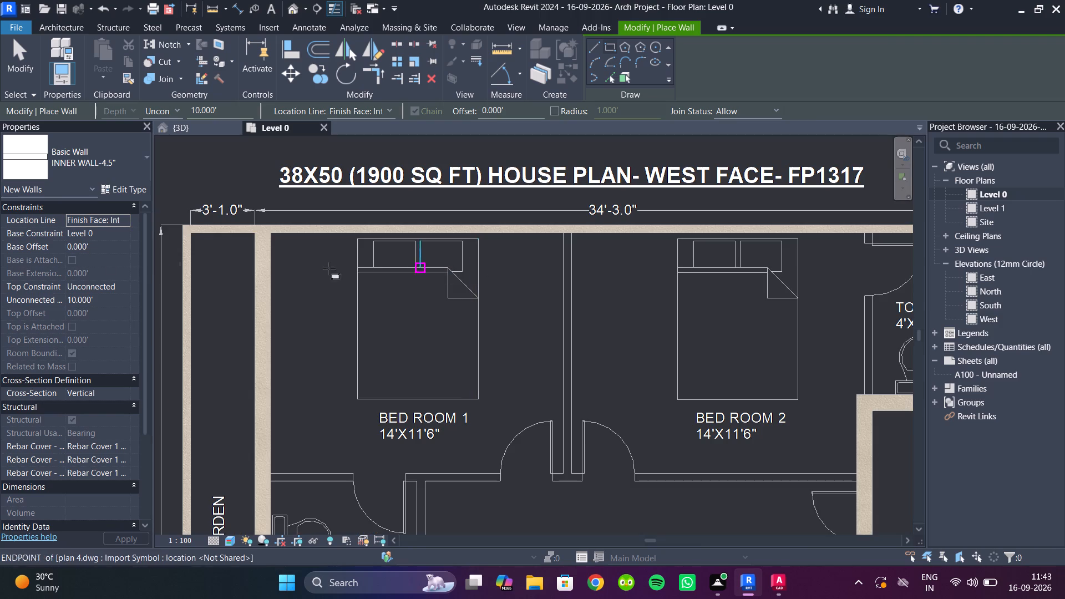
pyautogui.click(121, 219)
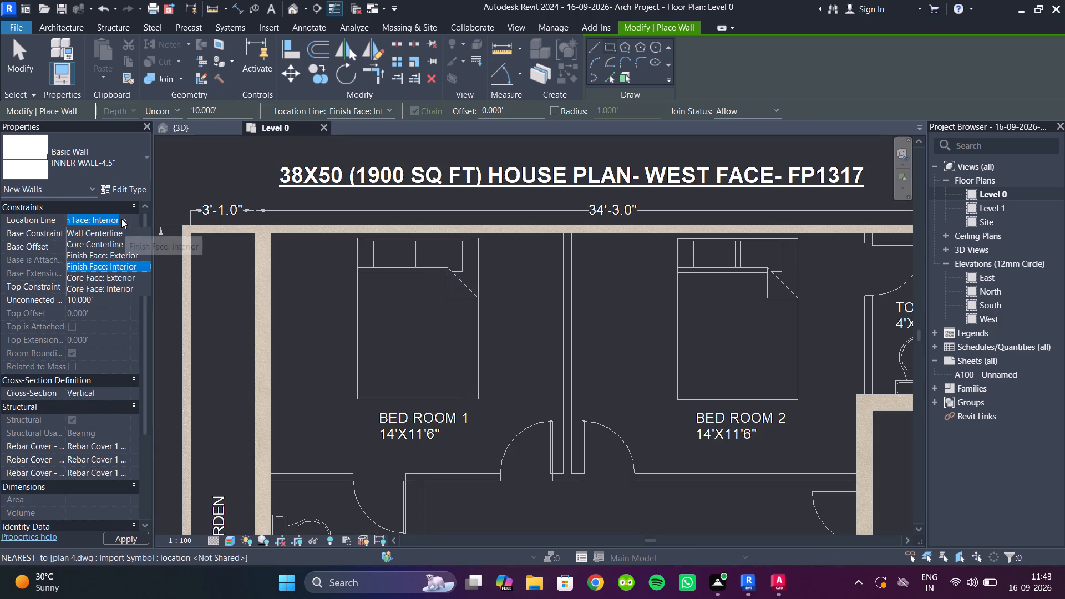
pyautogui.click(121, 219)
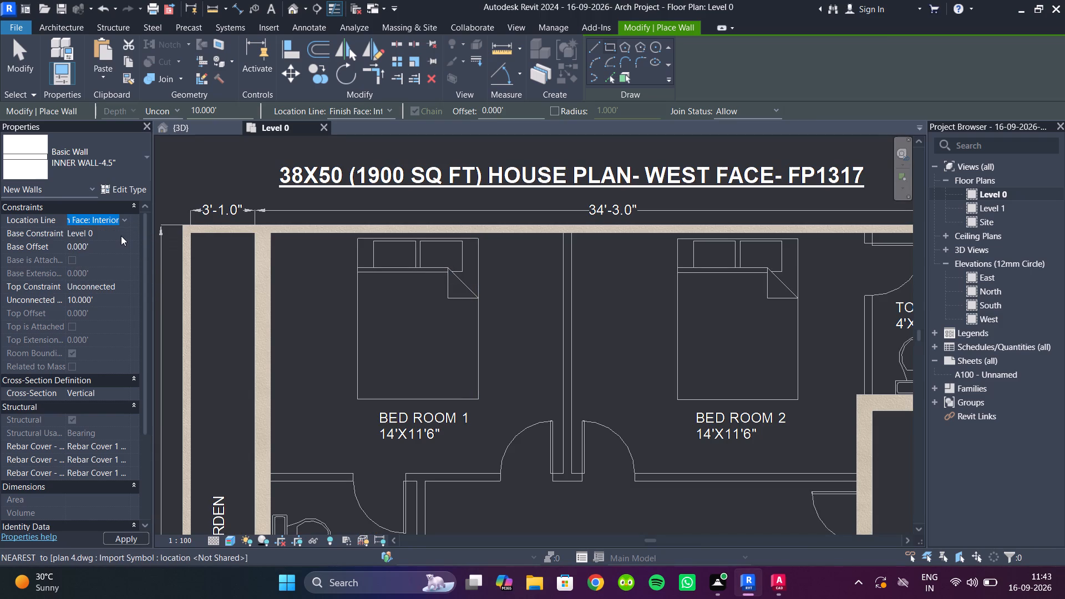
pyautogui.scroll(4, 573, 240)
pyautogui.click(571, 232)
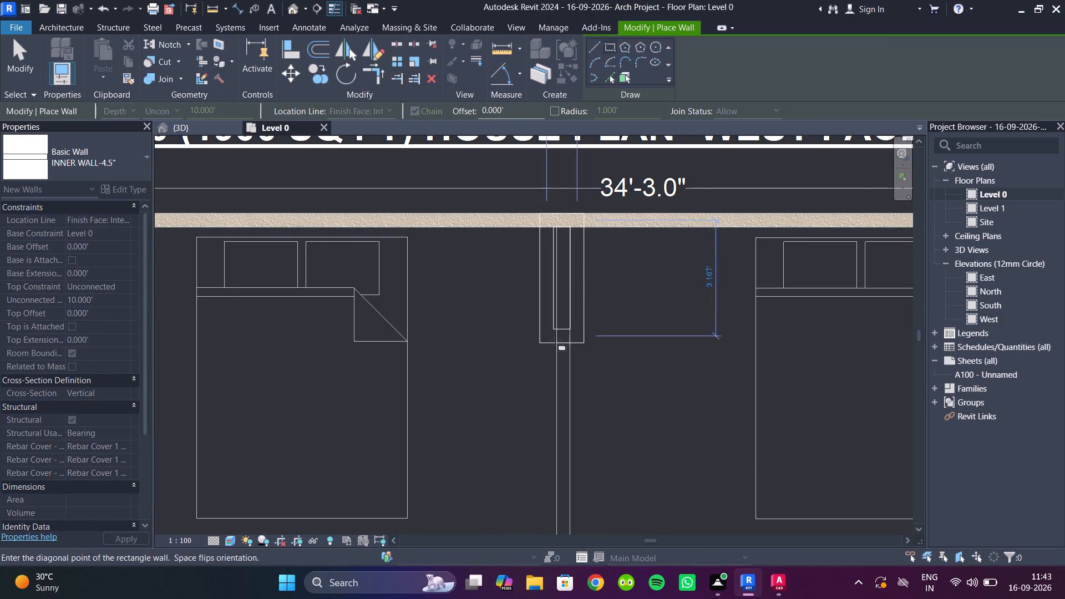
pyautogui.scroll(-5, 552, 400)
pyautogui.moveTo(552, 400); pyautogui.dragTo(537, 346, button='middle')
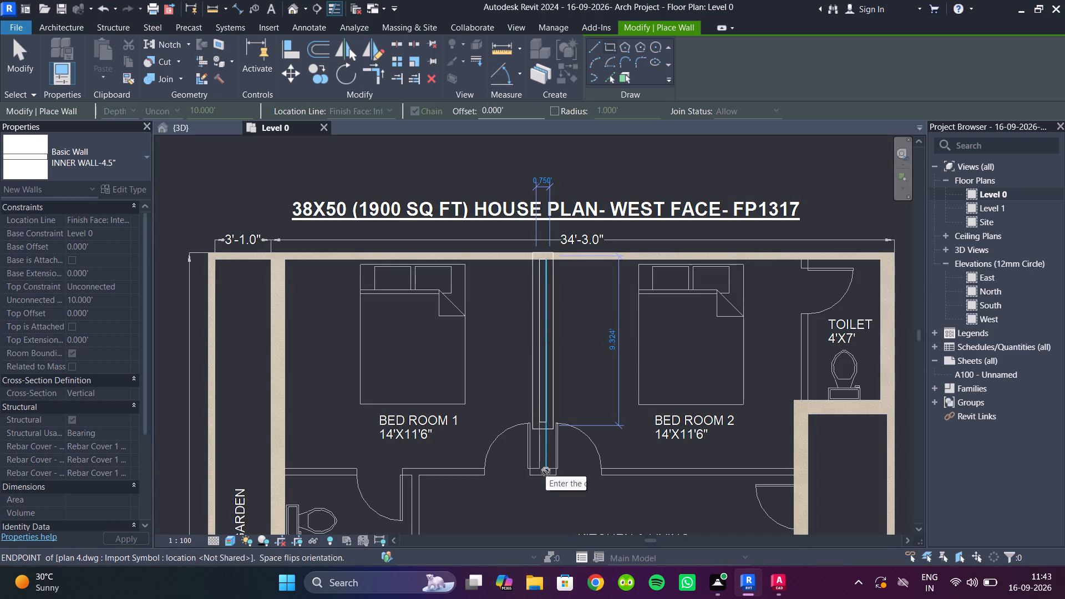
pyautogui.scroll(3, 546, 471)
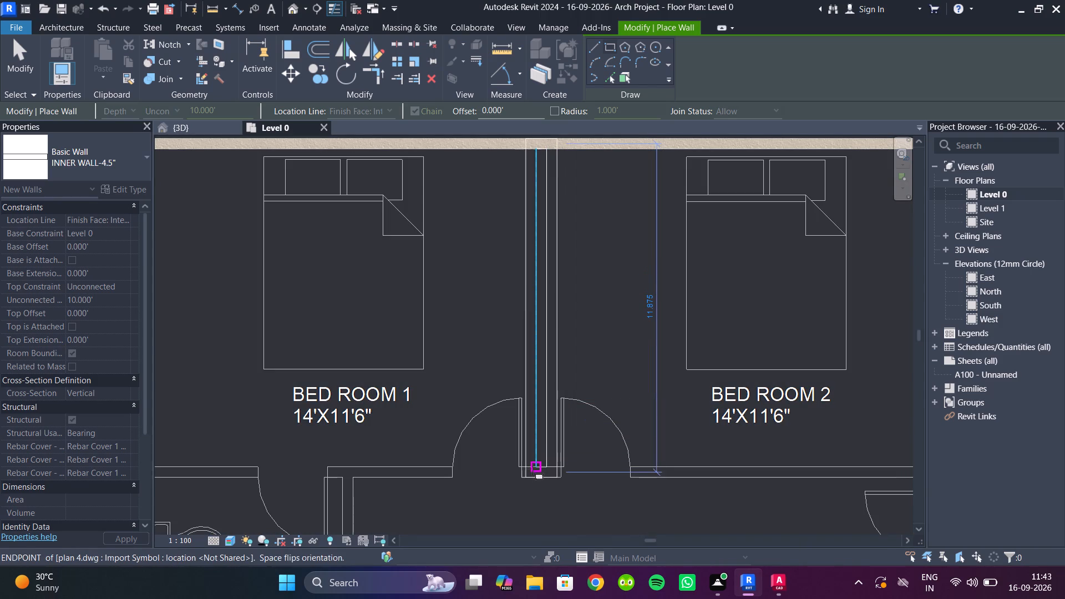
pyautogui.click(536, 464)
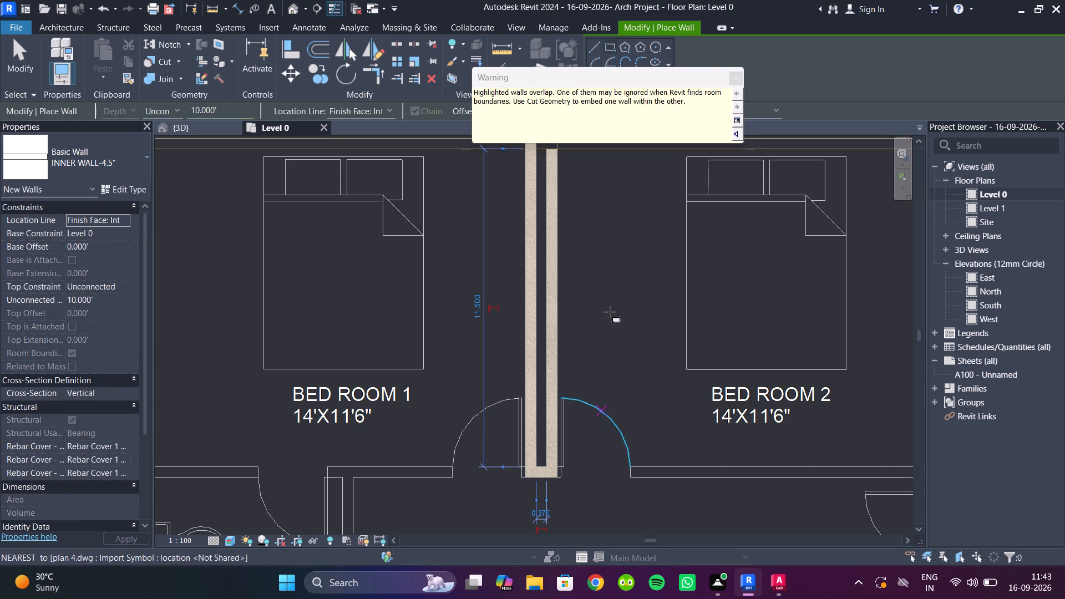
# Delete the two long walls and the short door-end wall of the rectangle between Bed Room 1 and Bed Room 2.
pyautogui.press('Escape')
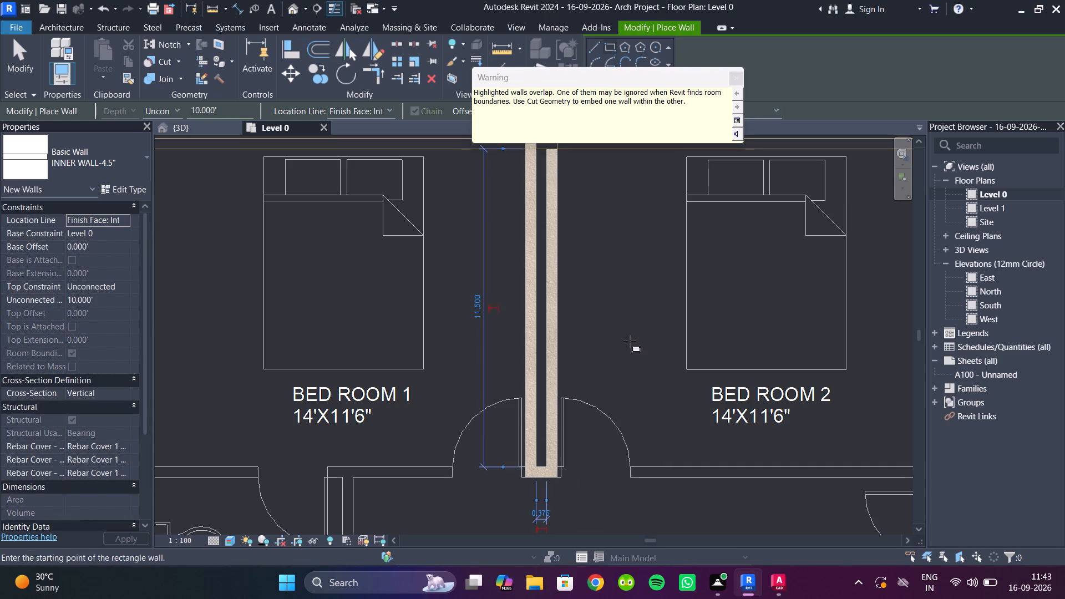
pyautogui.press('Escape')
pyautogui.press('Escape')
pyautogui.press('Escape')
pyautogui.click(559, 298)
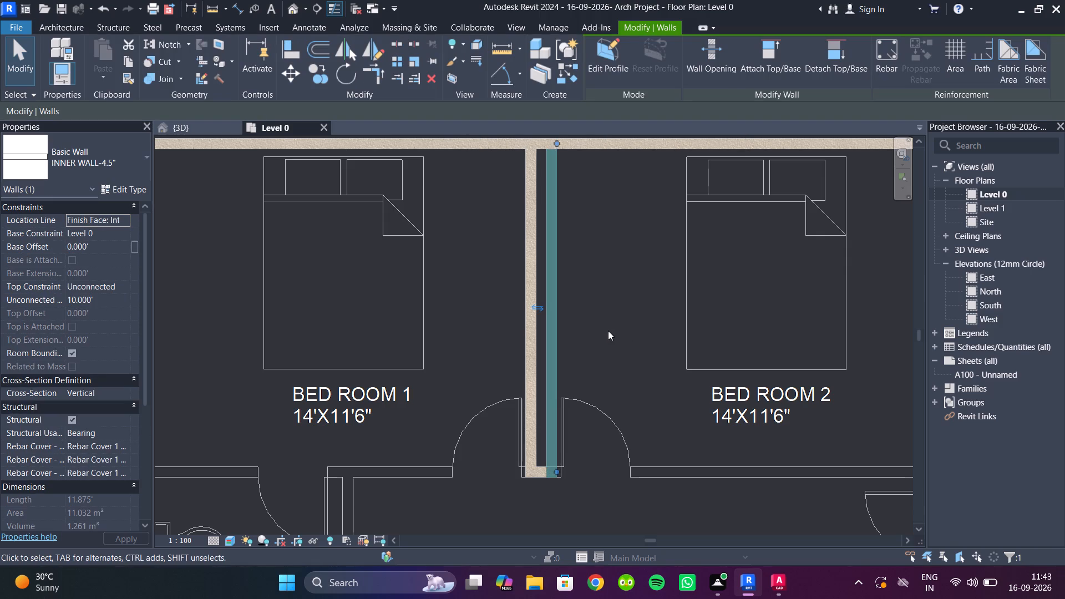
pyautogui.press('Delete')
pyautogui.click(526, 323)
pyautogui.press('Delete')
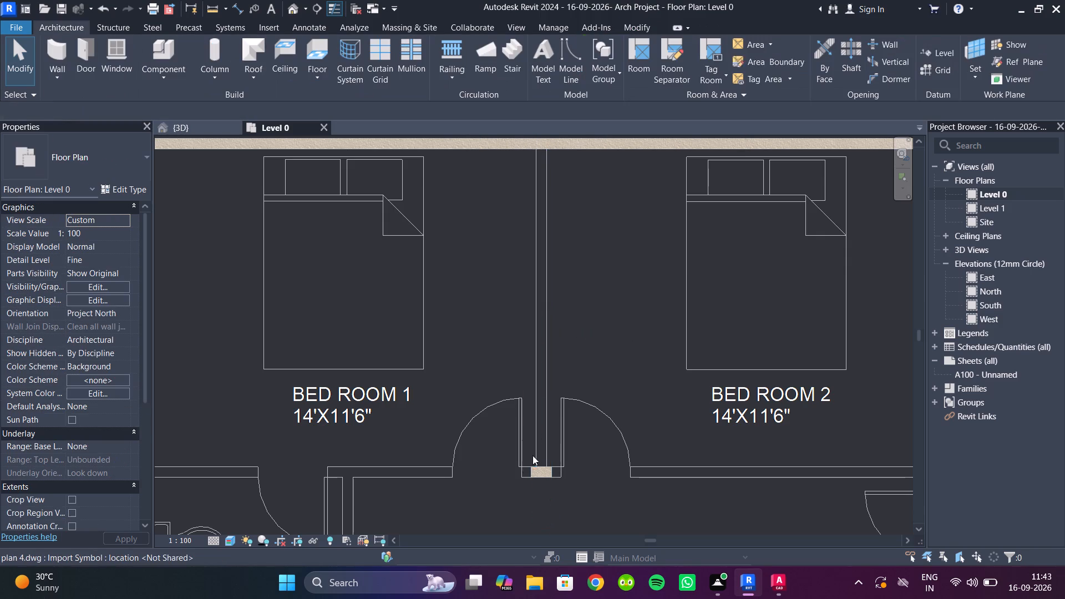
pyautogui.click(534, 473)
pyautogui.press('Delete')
# Draw an INNER WALL-4.5" partition between Bed Room 1 and Bed Room 2, from the outer wall to the door end, with location line Finish Face: Exterior.
pyautogui.scroll(-2, 595, 400)
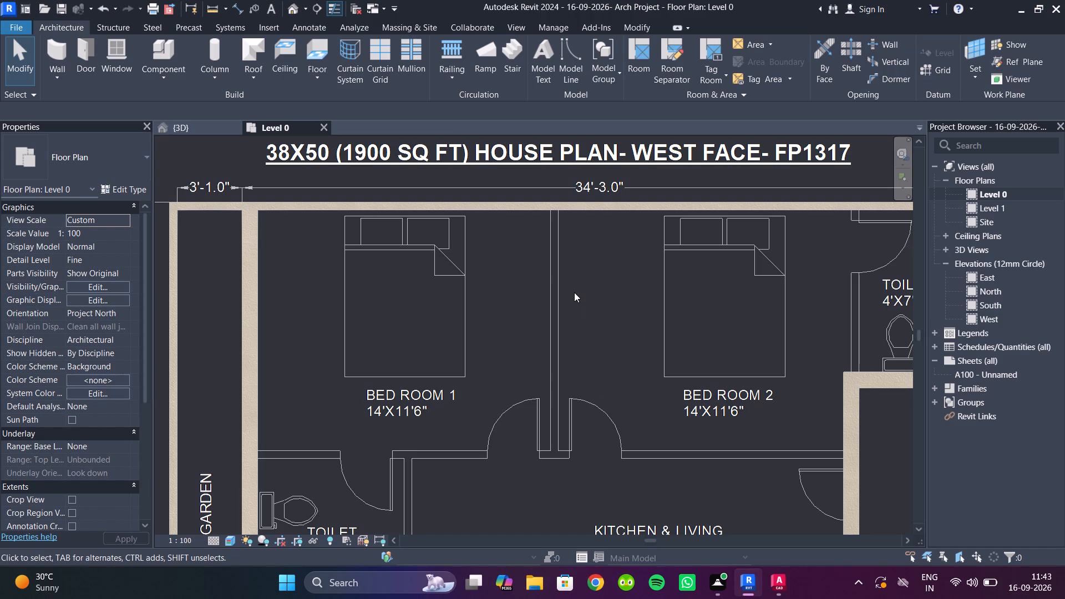
pyautogui.click(65, 78)
pyautogui.click(88, 104)
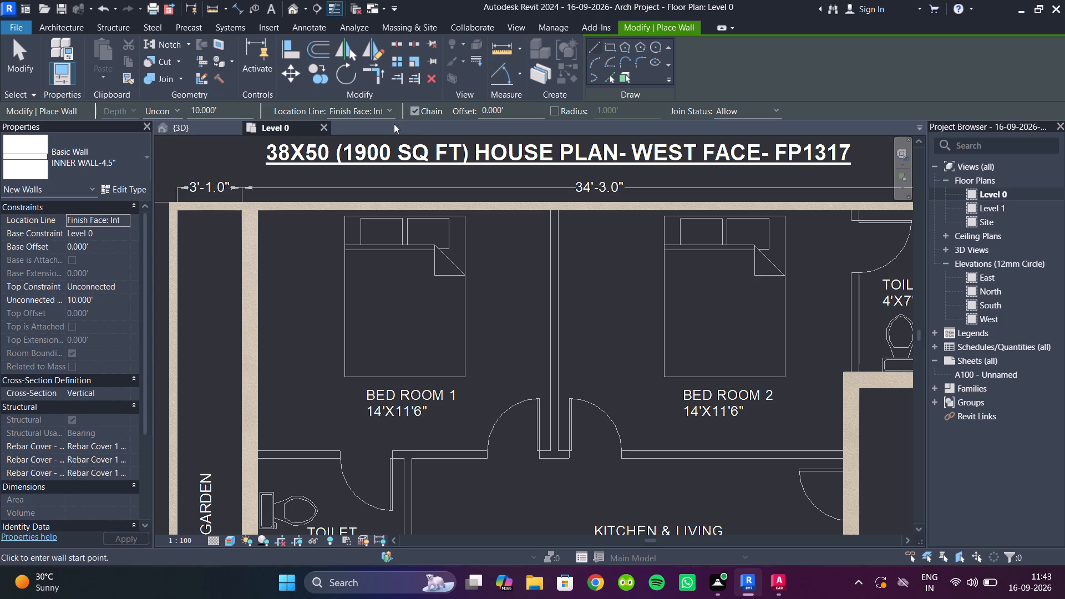
pyautogui.click(383, 109)
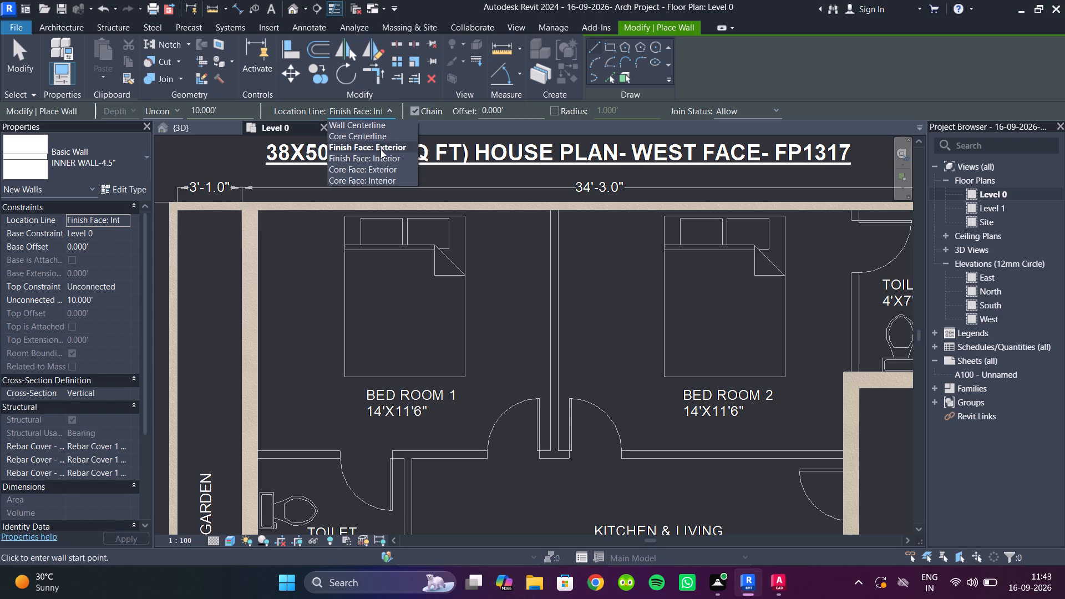
pyautogui.click(380, 149)
pyautogui.click(509, 258)
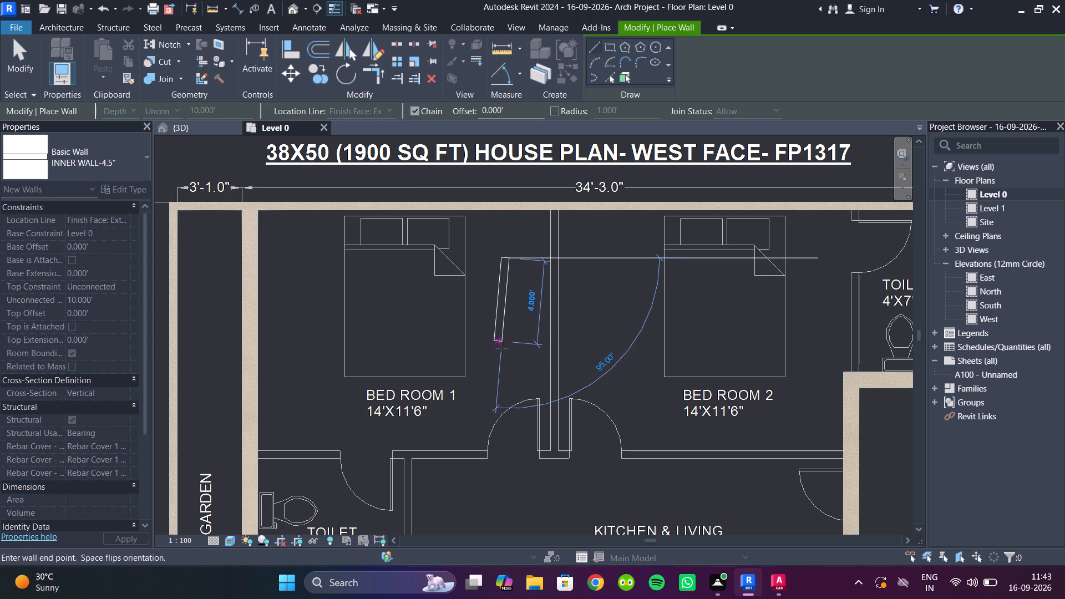
pyautogui.press('Escape')
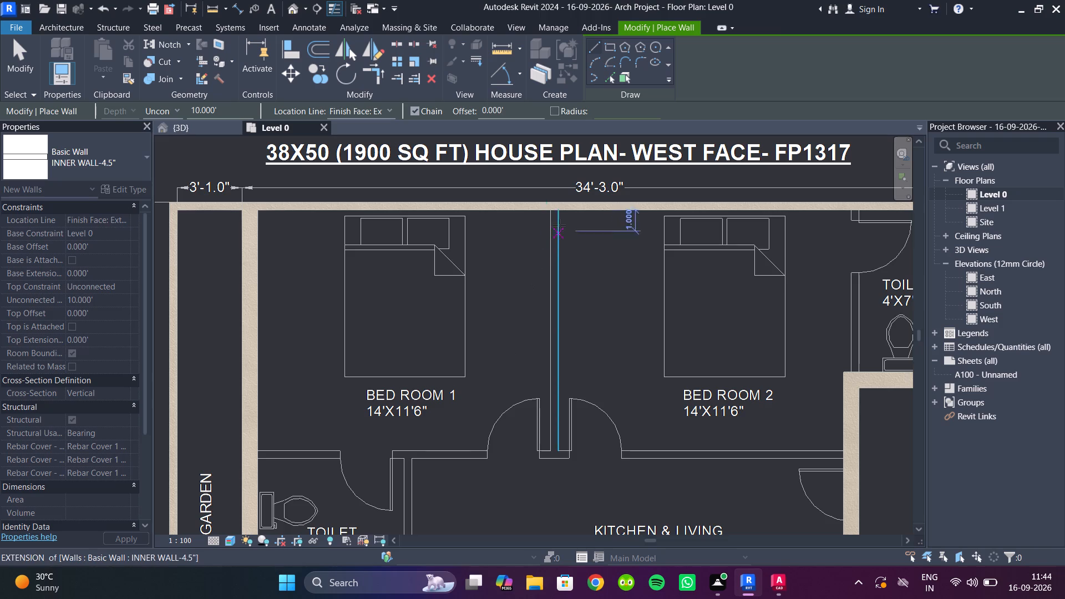
pyautogui.scroll(4, 560, 211)
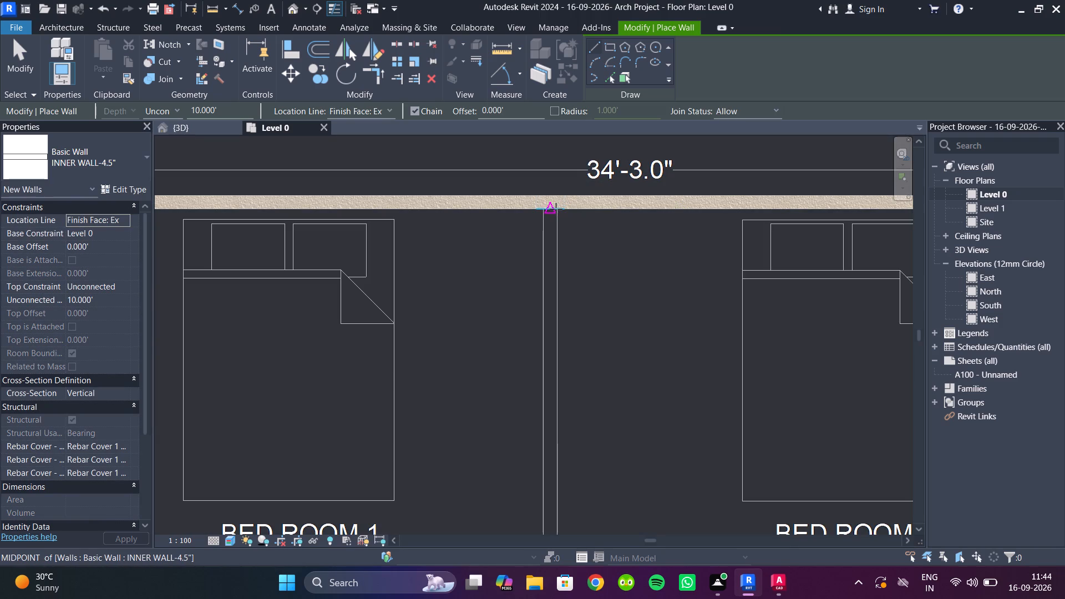
pyautogui.scroll(4, 560, 212)
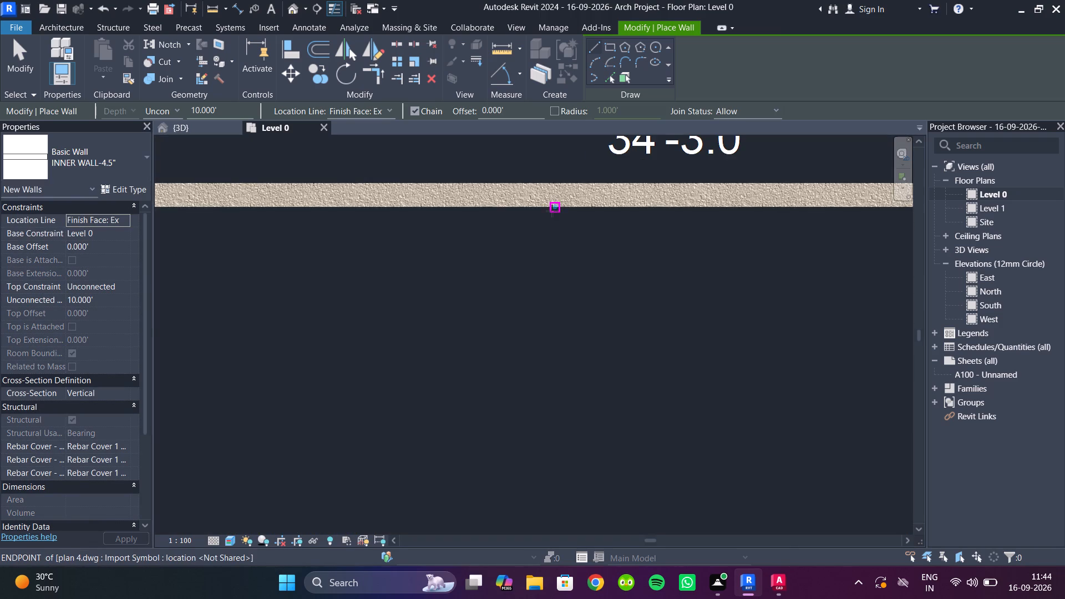
pyautogui.click(552, 211)
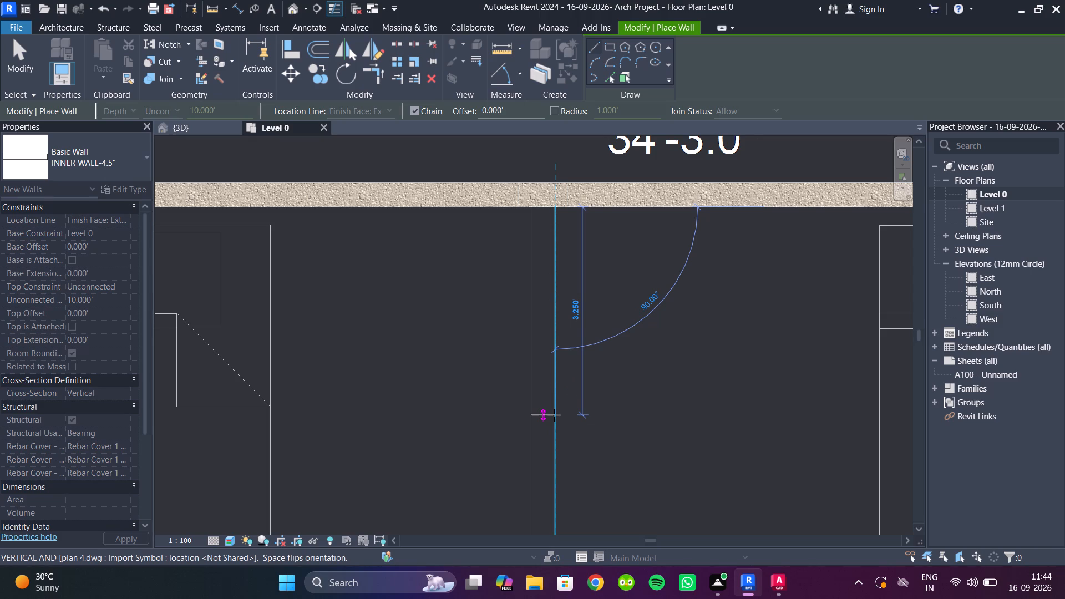
pyautogui.scroll(-3, 554, 415)
pyautogui.moveTo(554, 415); pyautogui.dragTo(554, 411, button='middle')
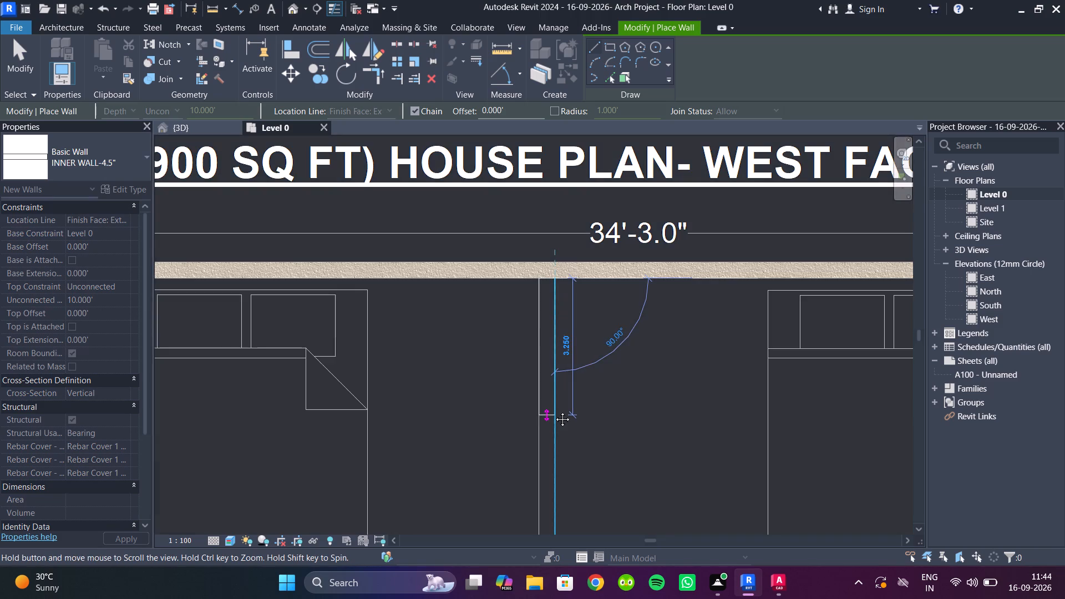
pyautogui.moveTo(554, 411); pyautogui.dragTo(556, 226, button='middle')
pyautogui.moveTo(554, 370); pyautogui.dragTo(542, 219, button='middle')
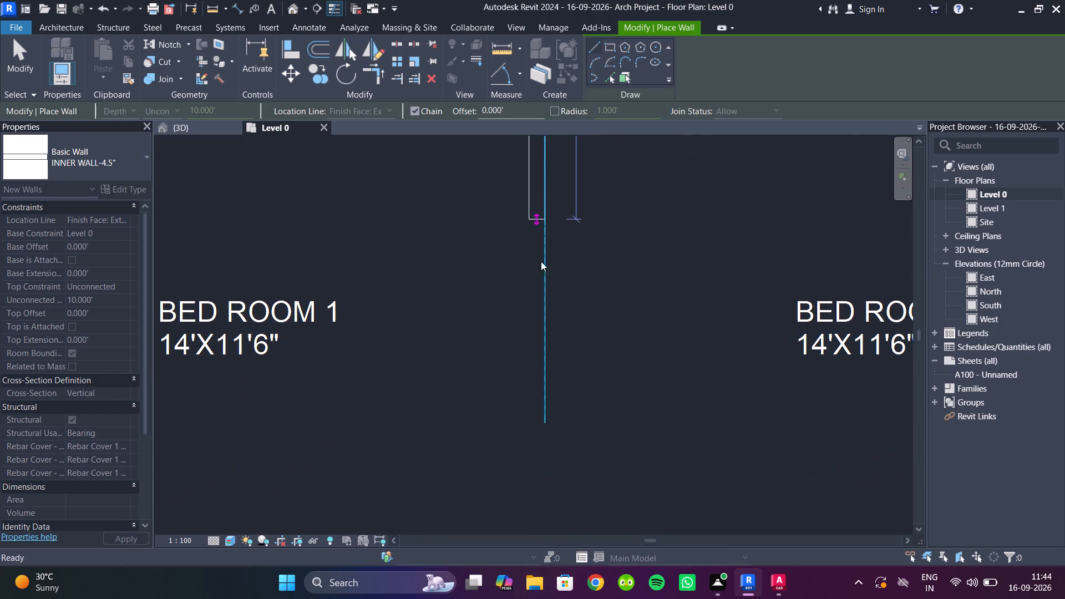
pyautogui.moveTo(537, 367); pyautogui.dragTo(542, 332, button='middle')
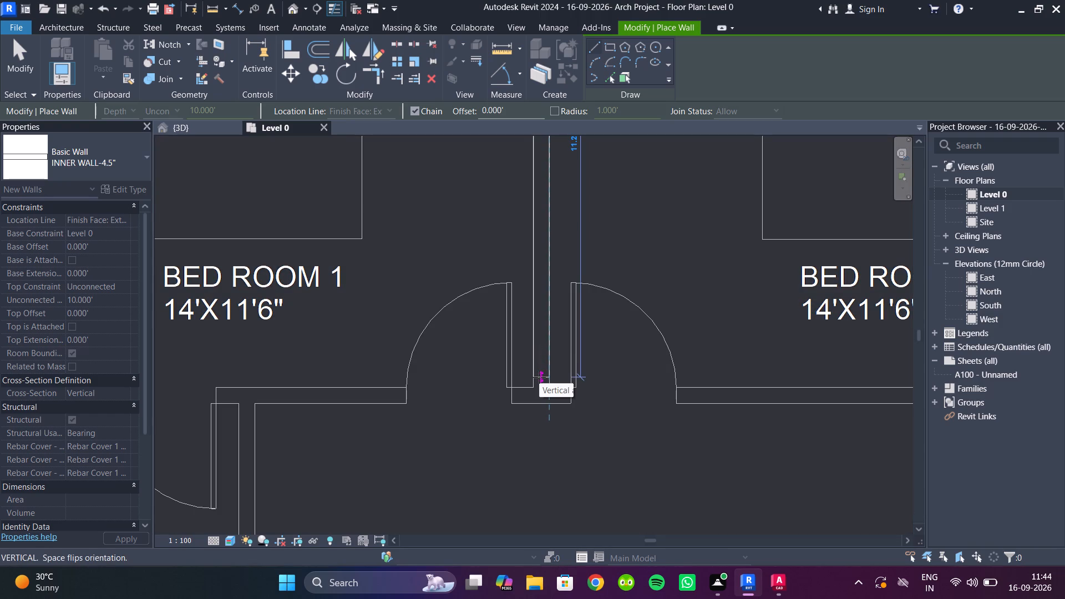
pyautogui.click(550, 387)
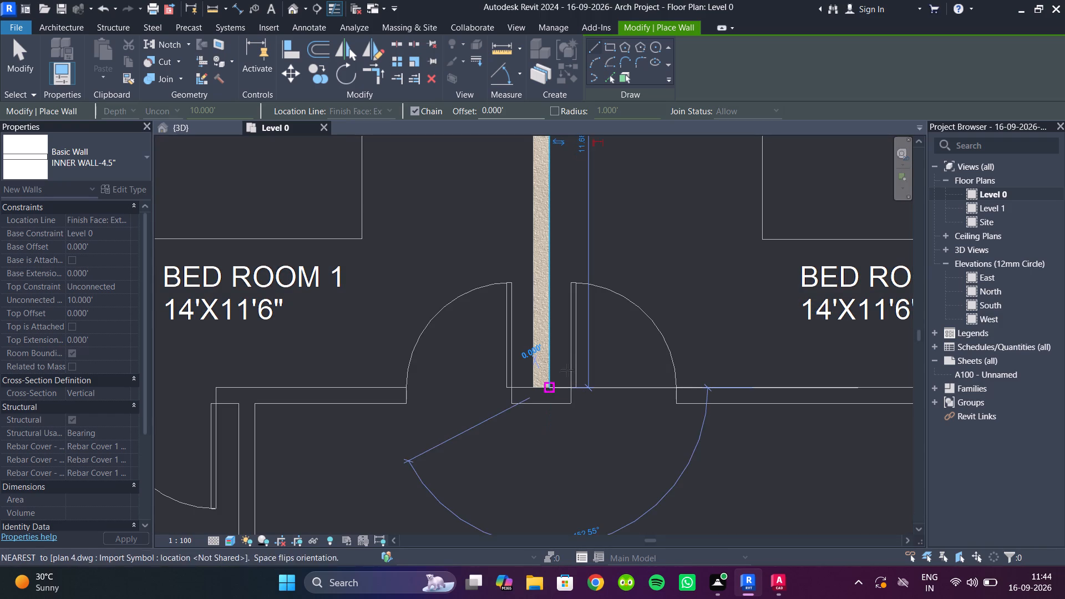
pyautogui.press('Escape')
# Draw a 4.5" inner wall about 28.4' long along the door side of both bedrooms, from the garden-side outer wall to the passage-side one.
pyautogui.scroll(-3, 323, 391)
pyautogui.moveTo(323, 391); pyautogui.dragTo(328, 394, button='middle')
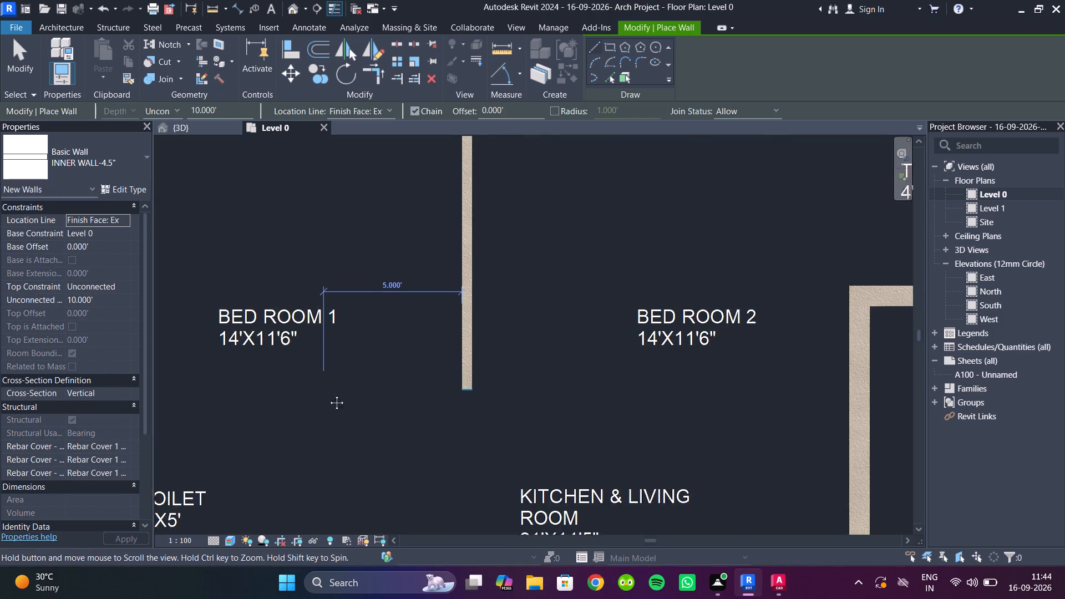
pyautogui.moveTo(328, 394); pyautogui.dragTo(577, 360, button='middle')
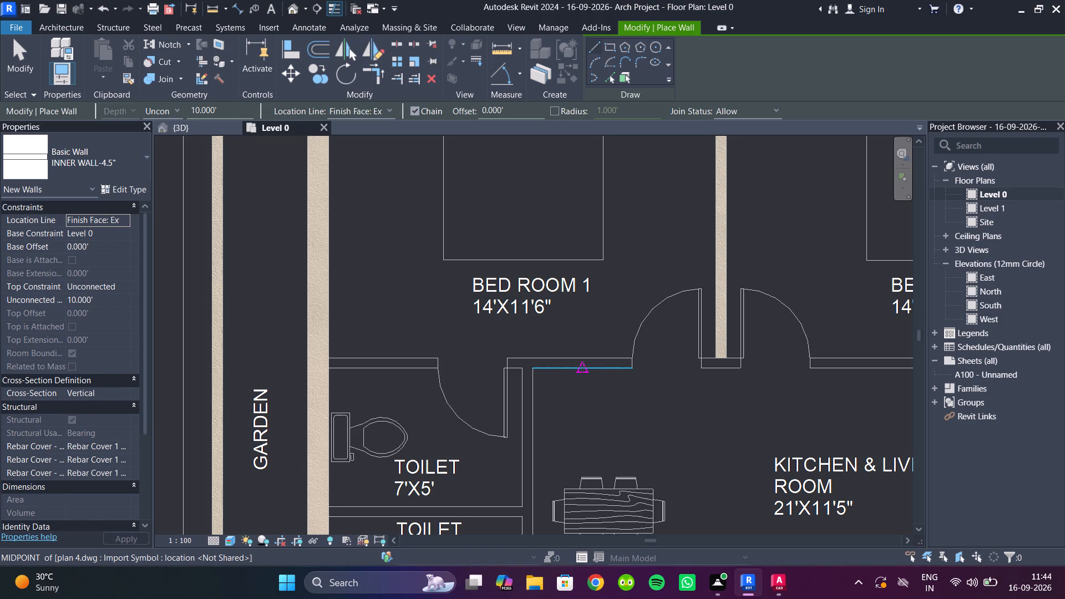
pyautogui.click(330, 361)
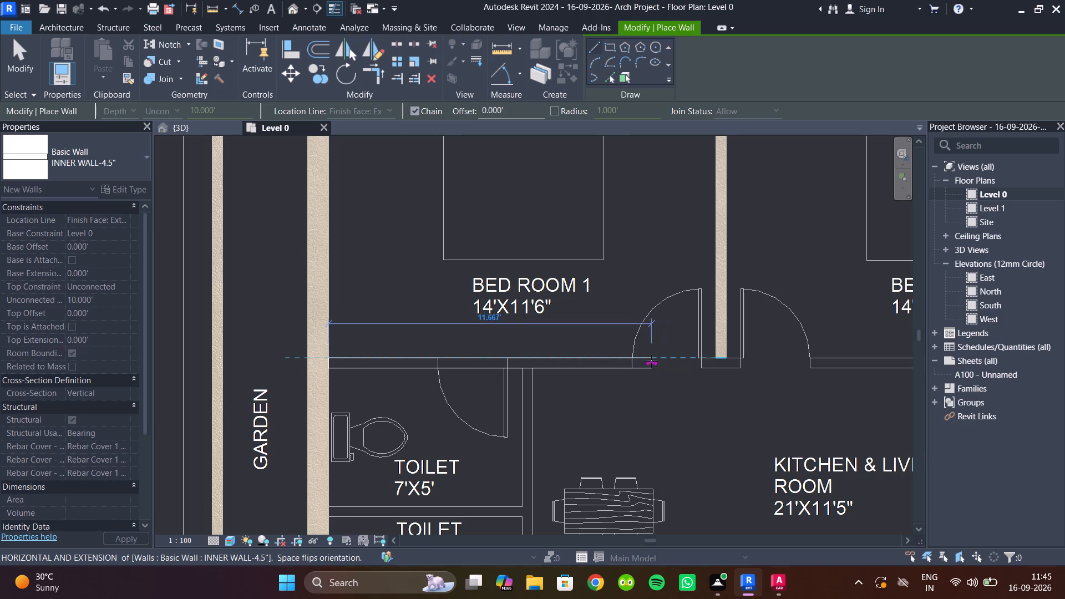
pyautogui.scroll(-5, 718, 361)
pyautogui.moveTo(718, 361); pyautogui.dragTo(600, 355, button='middle')
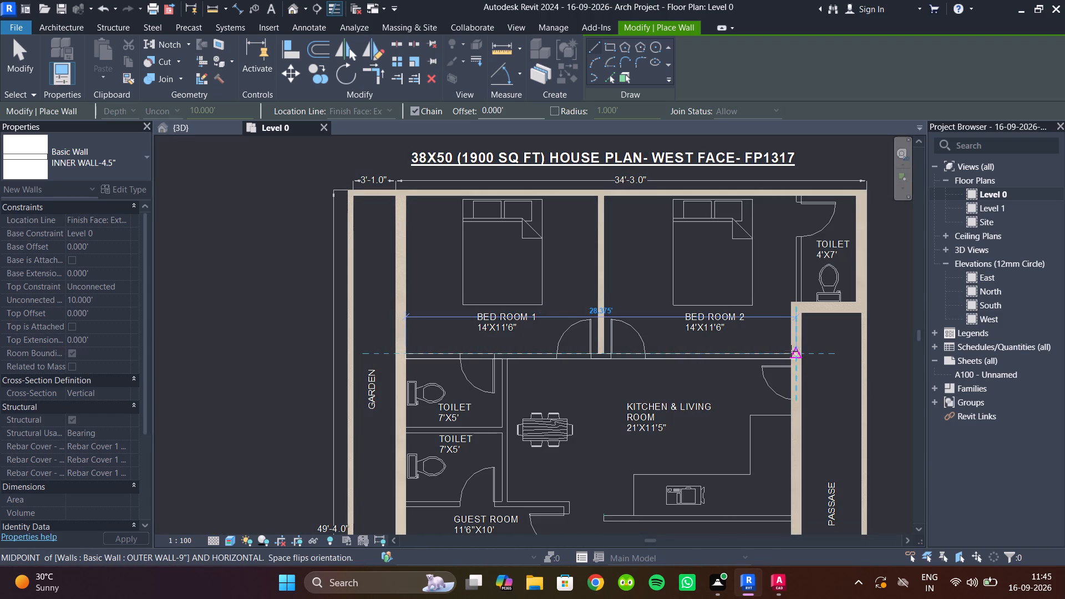
pyautogui.scroll(10, 787, 353)
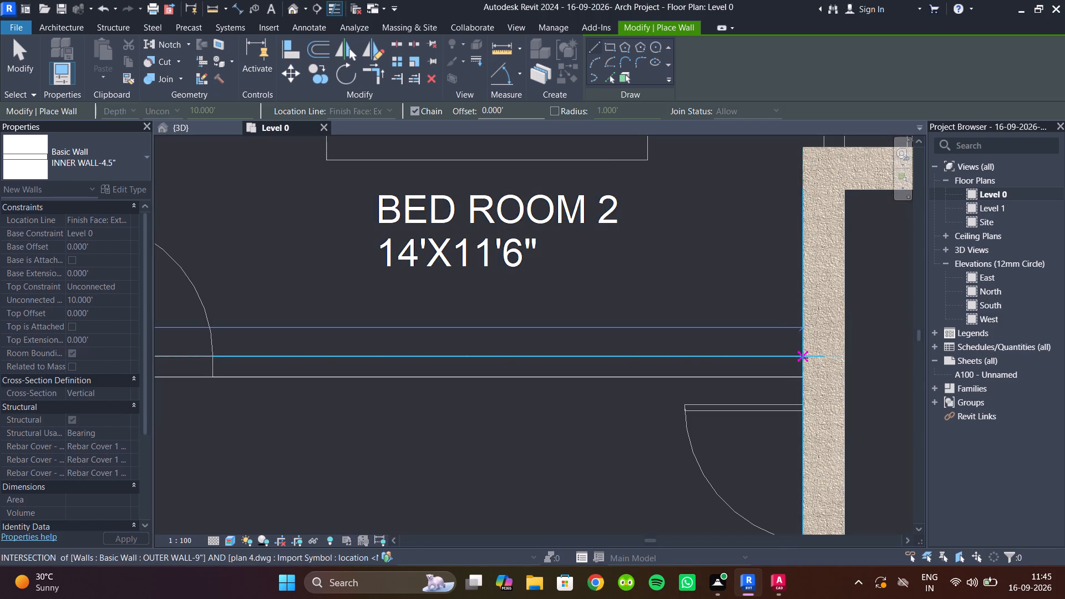
pyautogui.click(802, 358)
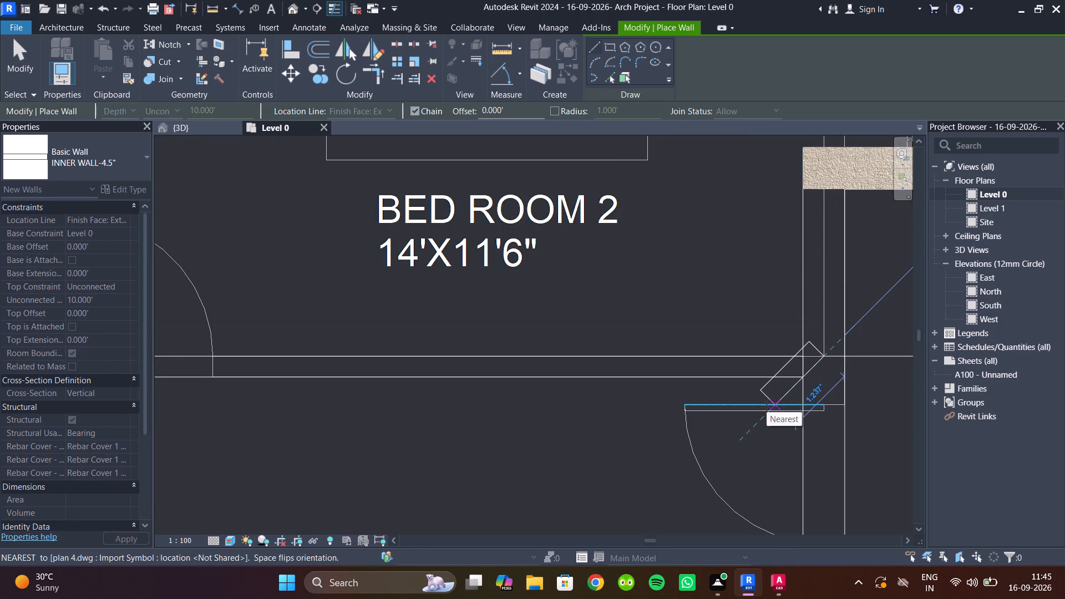
pyautogui.press('Escape')
# Draw a 4.5" inner wall between the two 7'x5' toilets and the kitchen and living room, from the bedroom wall to the guest room line.
pyautogui.scroll(-6, 630, 335)
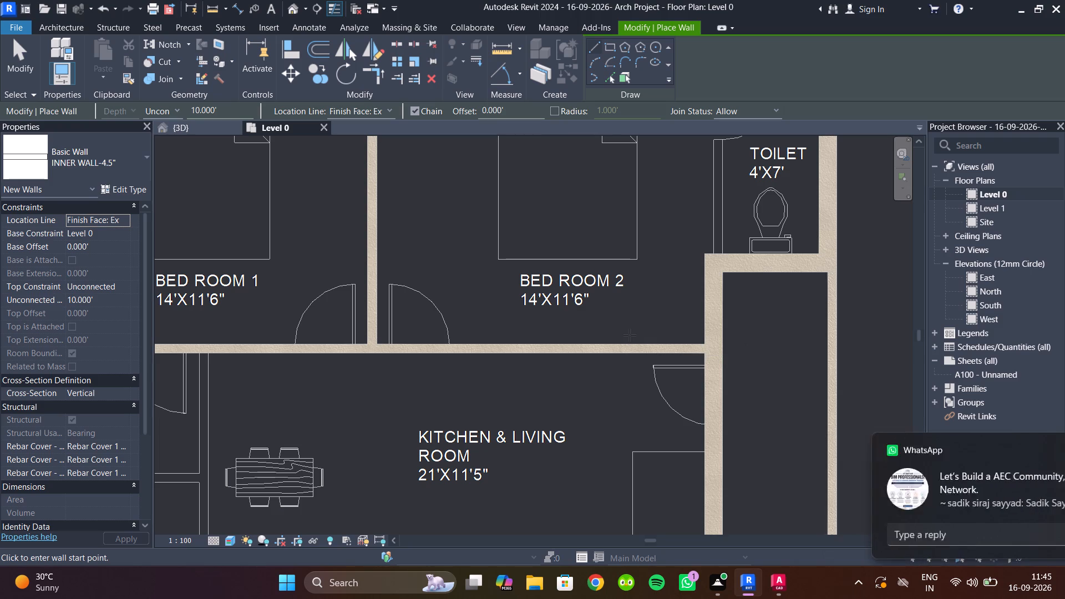
pyautogui.scroll(-5, 580, 302)
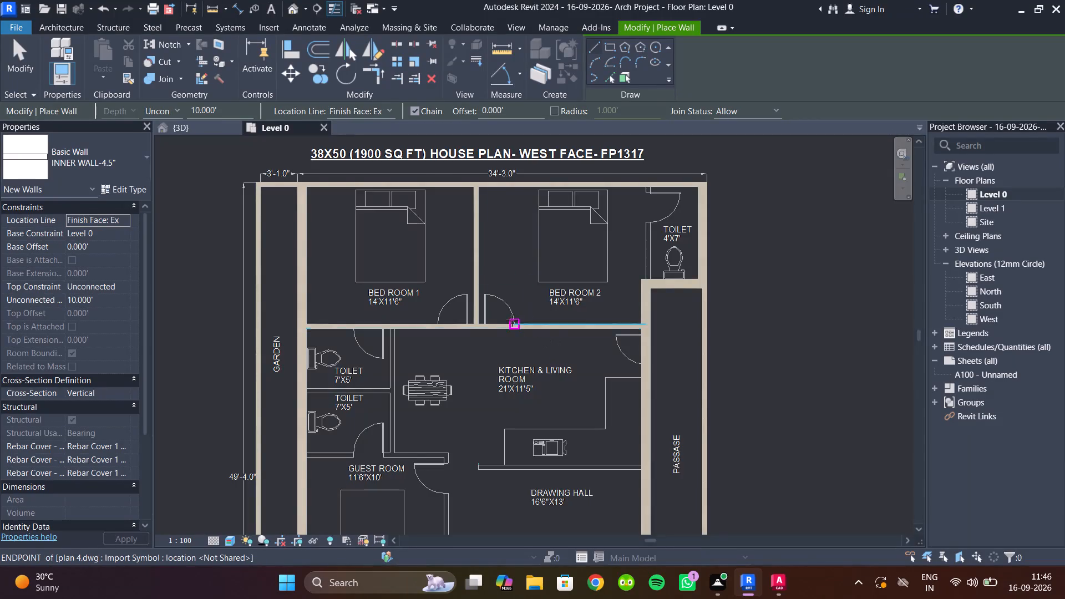
pyautogui.scroll(-2, 509, 323)
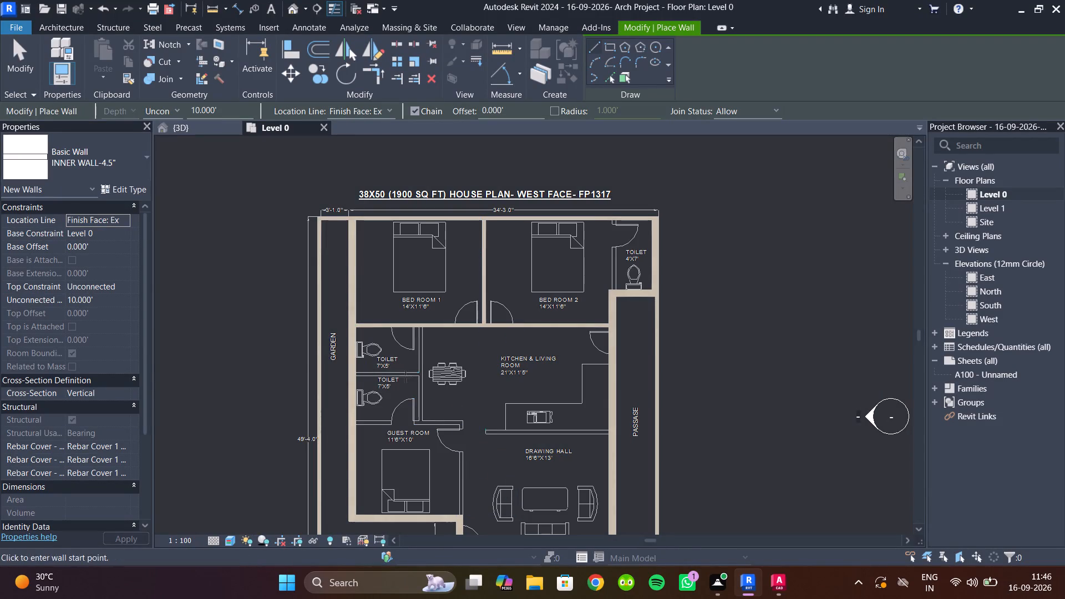
pyautogui.scroll(9, 432, 344)
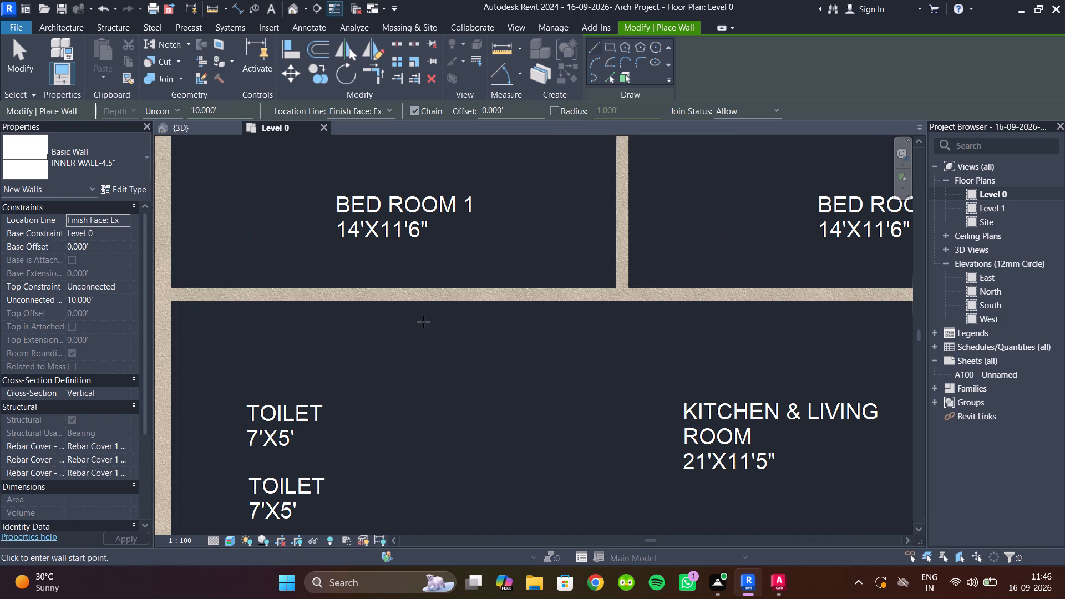
pyautogui.click(405, 301)
pyautogui.scroll(-2, 406, 427)
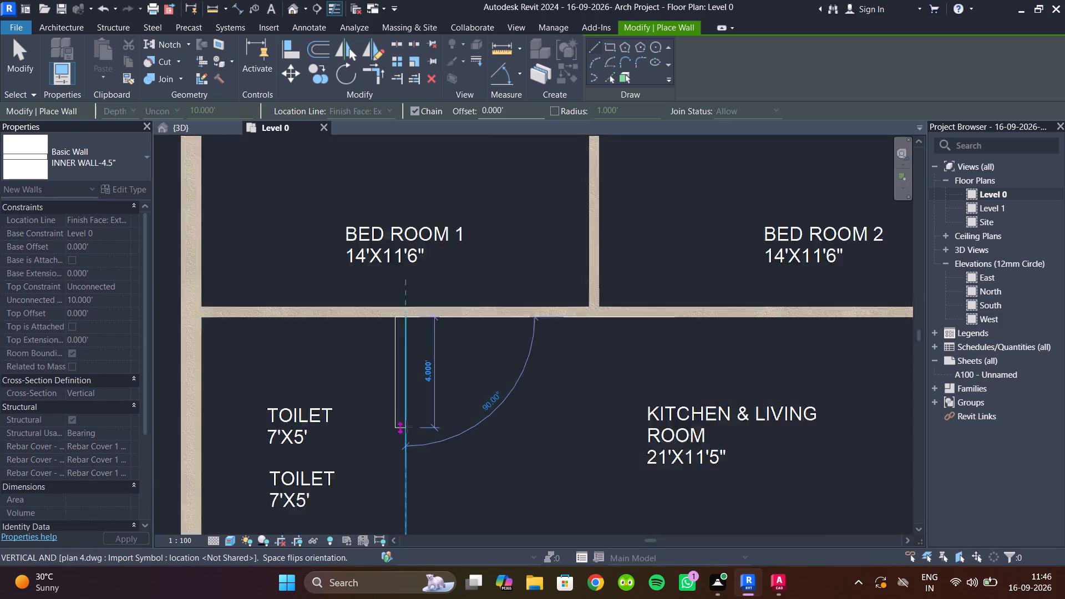
pyautogui.scroll(-2, 406, 427)
pyautogui.moveTo(406, 427); pyautogui.dragTo(401, 285, button='middle')
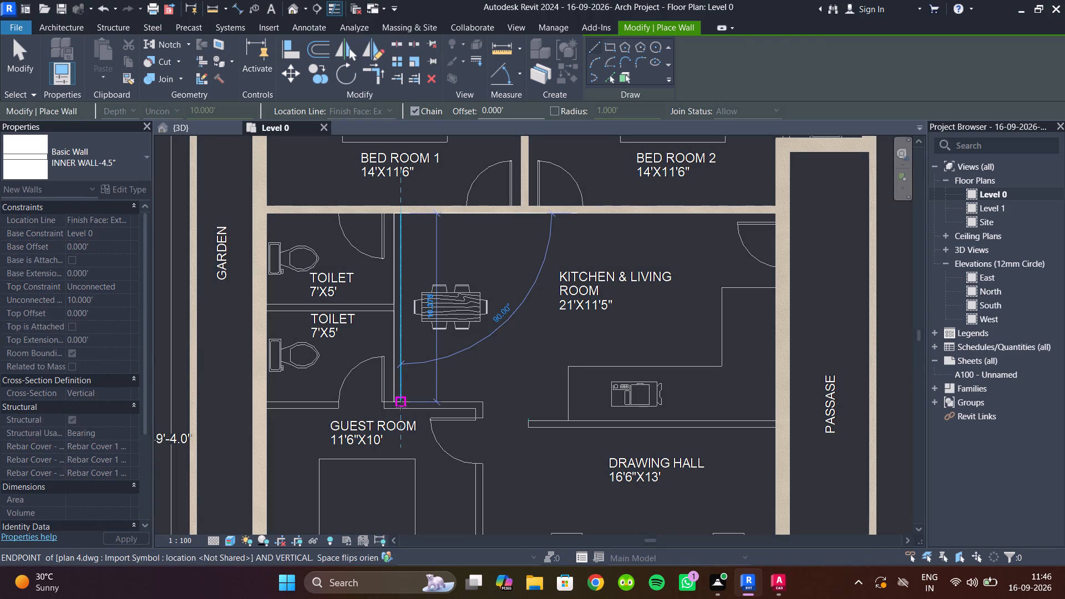
pyautogui.scroll(3, 401, 408)
pyautogui.click(400, 400)
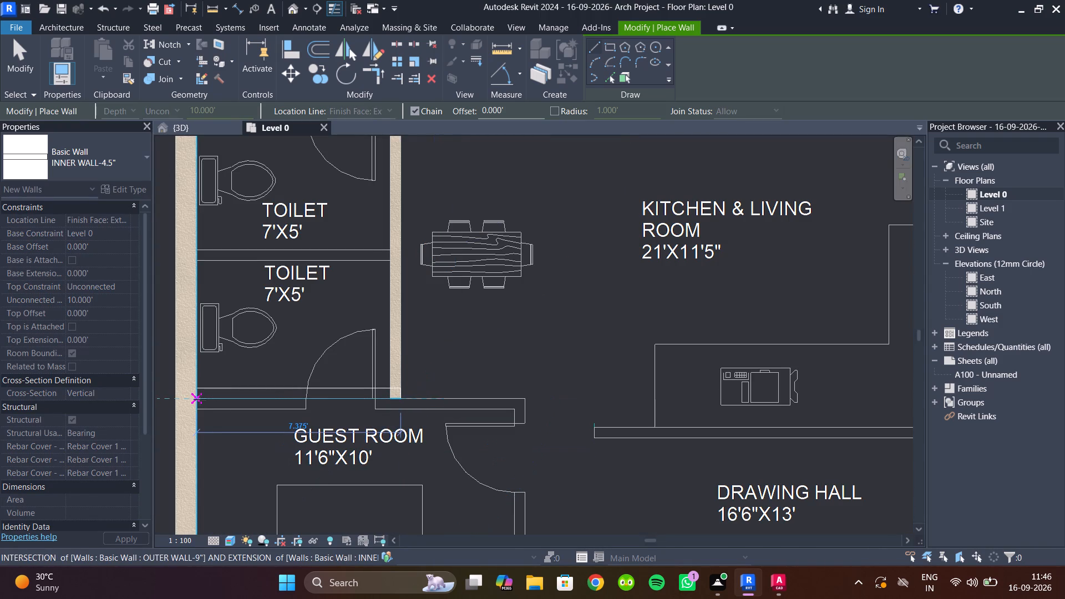
pyautogui.press('Escape')
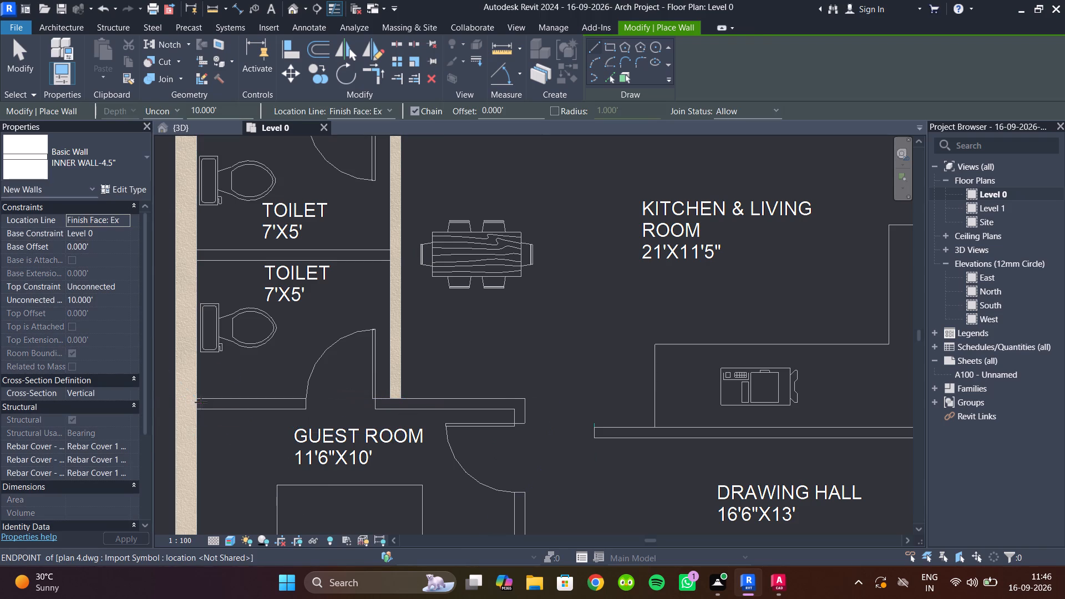
# Draw a 4.5" inner wall about 12.25' long between the lower toilet and the guest room, from the garden-side outer wall past the toilet wall.
pyautogui.click(201, 402)
pyautogui.scroll(5, 534, 400)
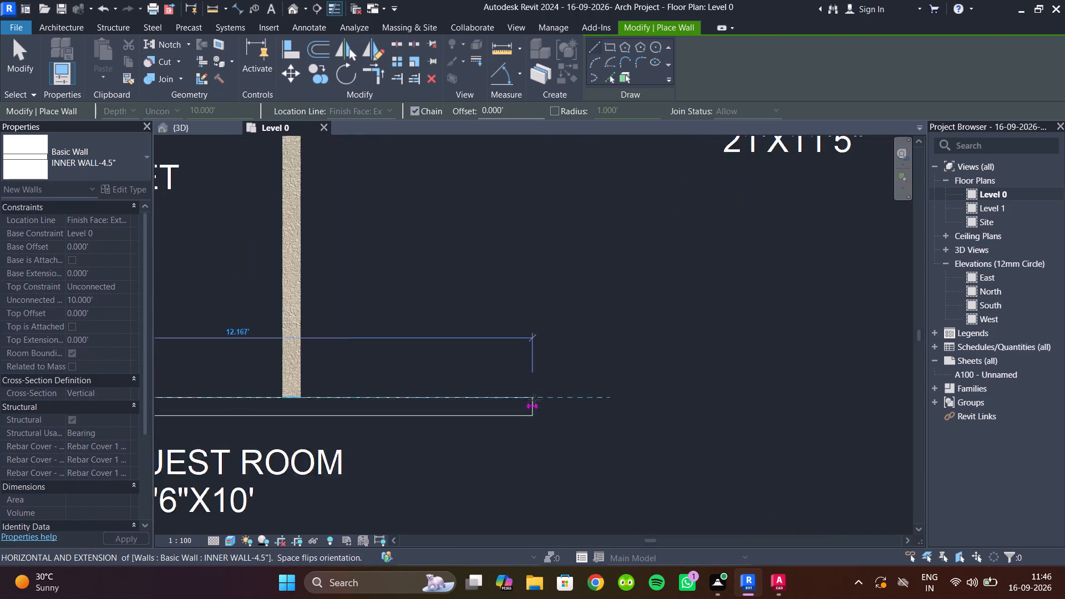
pyautogui.click(518, 397)
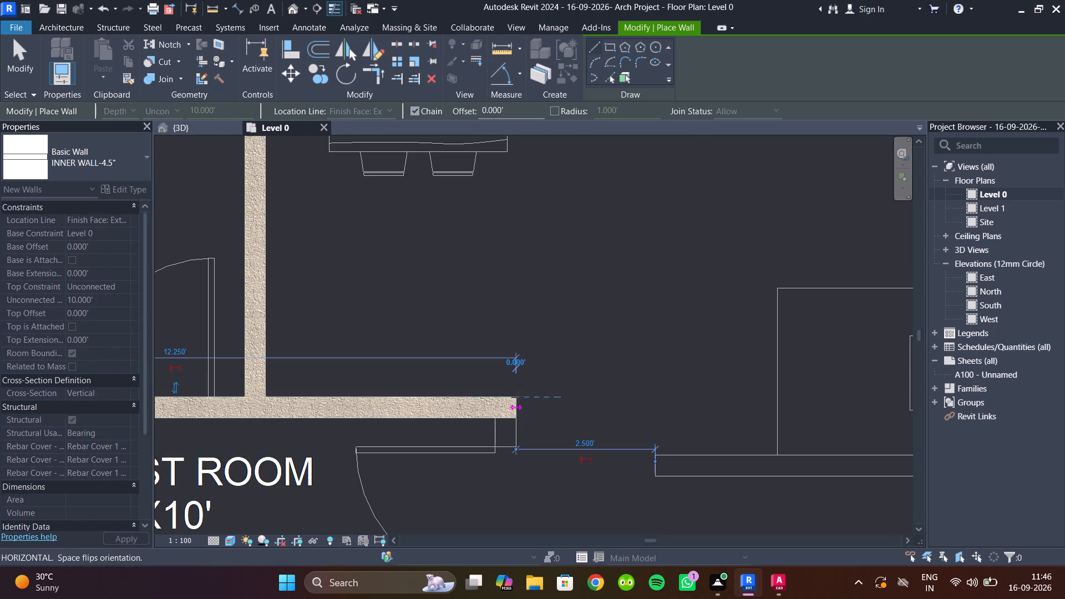
pyautogui.press('Escape')
pyautogui.scroll(-11, 518, 397)
pyautogui.moveTo(506, 367); pyautogui.dragTo(500, 356, button='middle')
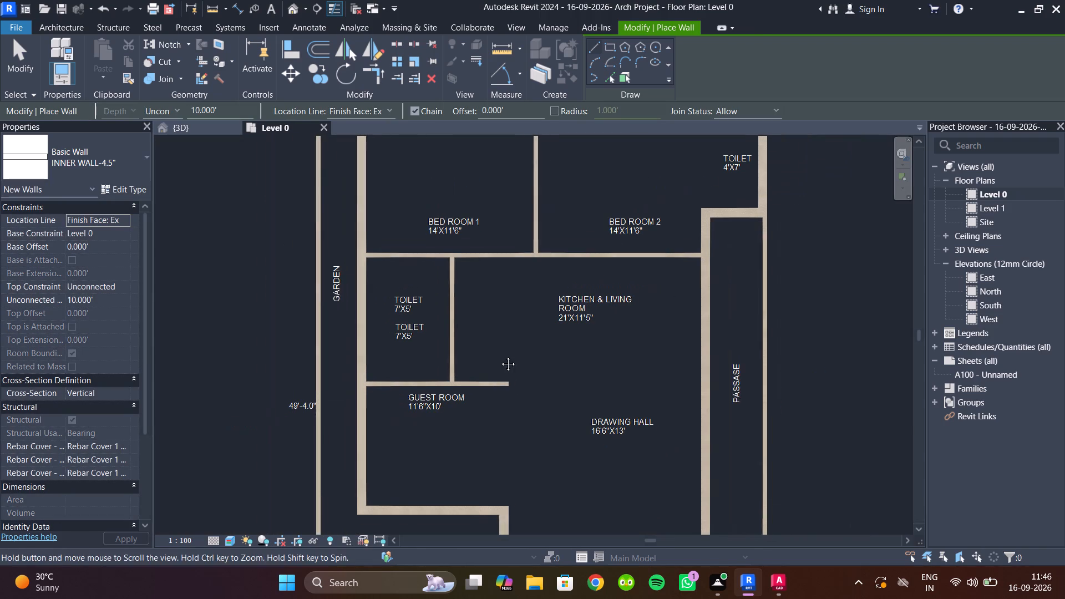
pyautogui.moveTo(500, 356); pyautogui.dragTo(500, 350, button='middle')
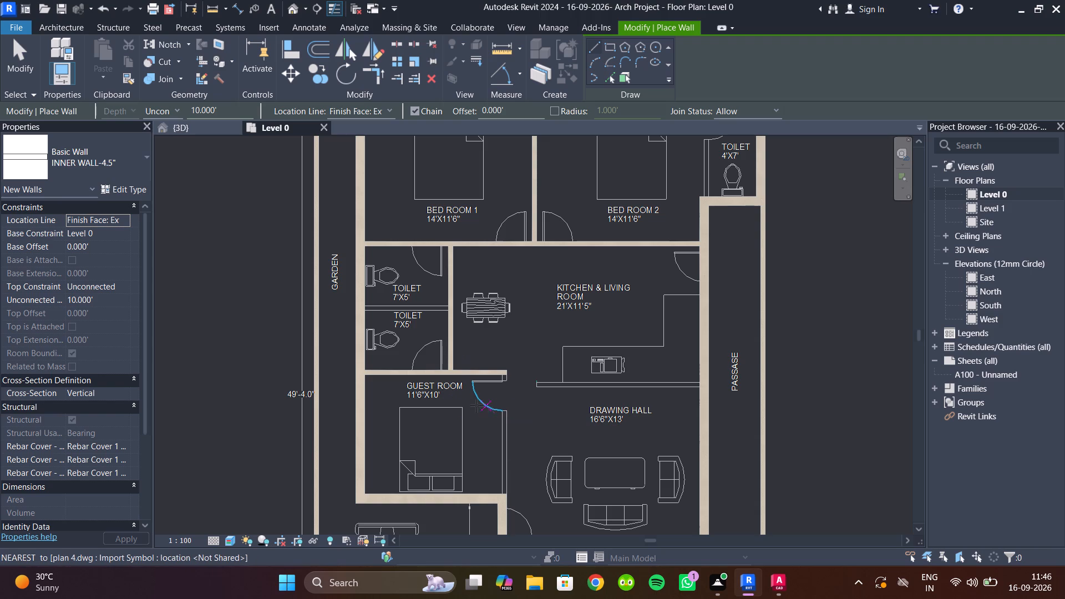
pyautogui.scroll(5, 447, 395)
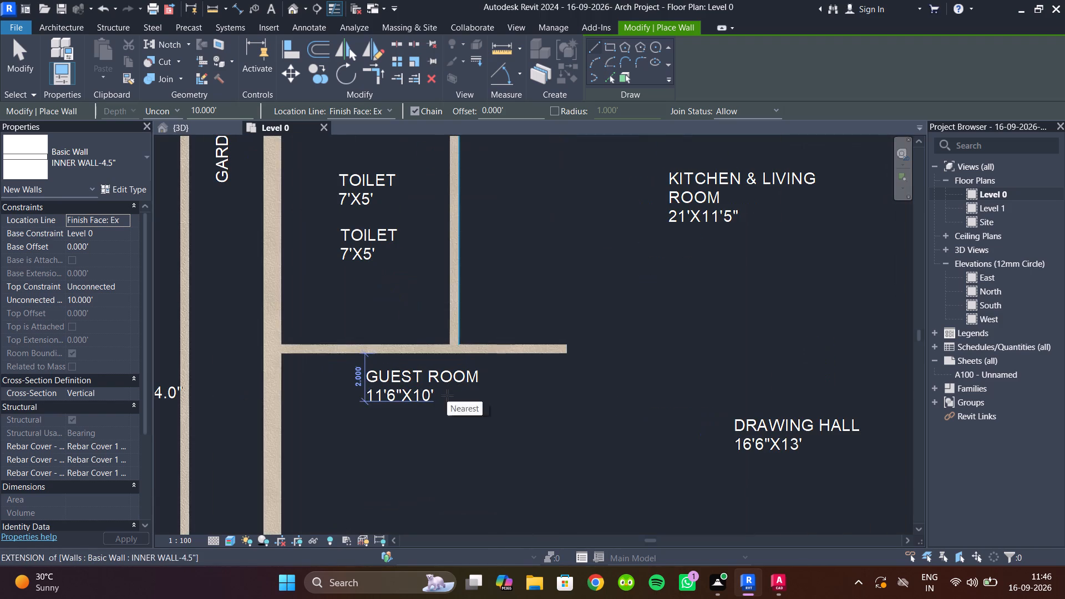
pyautogui.scroll(-5, 518, 449)
pyautogui.scroll(-2, 542, 404)
pyautogui.moveTo(541, 403); pyautogui.dragTo(539, 367, button='middle')
pyautogui.press('Escape')
pyautogui.press('Escape')
# Measure the width of the guest room's door opening with a temporary aligned dimension.
pyautogui.scroll(6, 540, 383)
pyautogui.press('d')
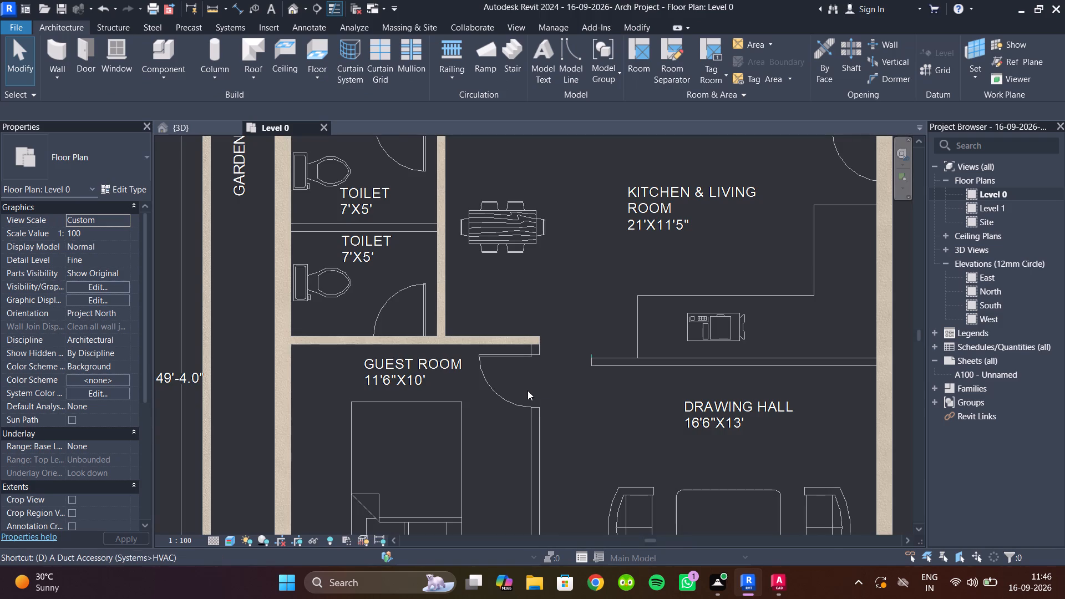
pyautogui.press('i')
pyautogui.scroll(5, 532, 383)
pyautogui.click(539, 328)
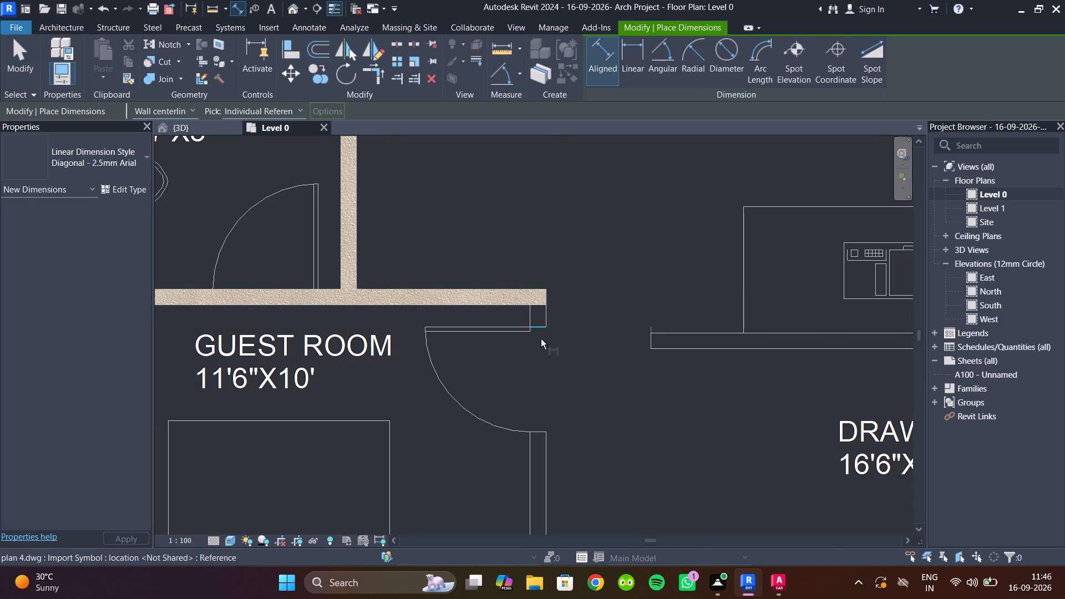
pyautogui.click(535, 431)
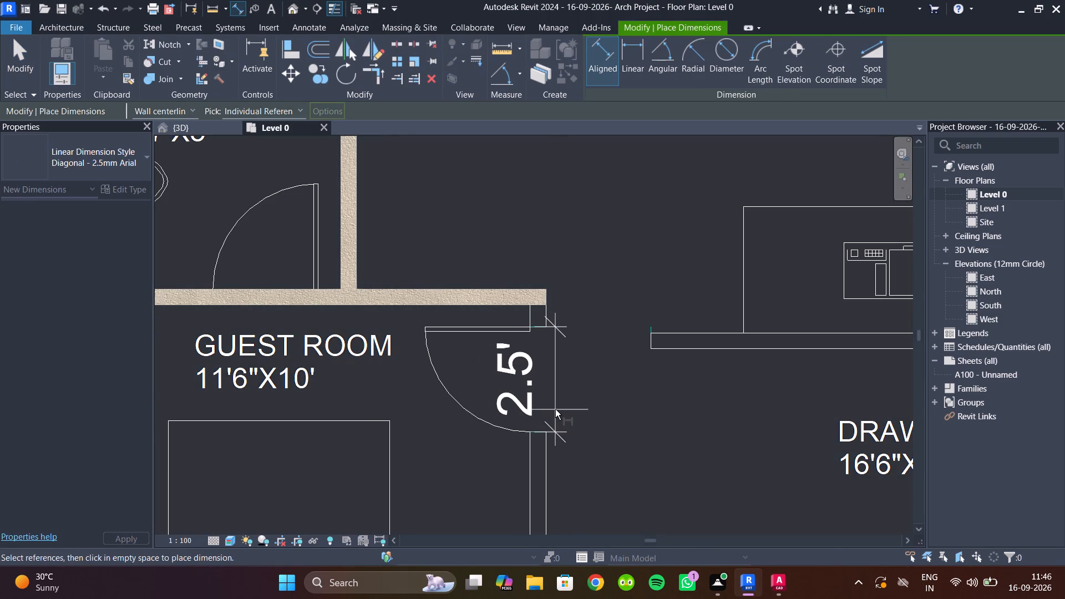
pyautogui.press('Escape')
pyautogui.scroll(-5, 535, 383)
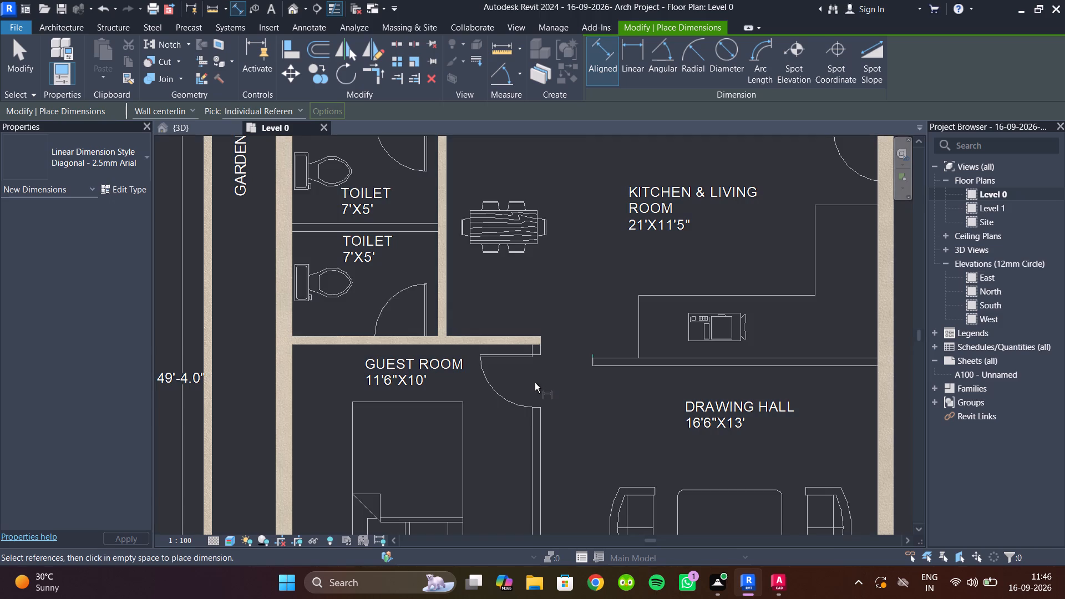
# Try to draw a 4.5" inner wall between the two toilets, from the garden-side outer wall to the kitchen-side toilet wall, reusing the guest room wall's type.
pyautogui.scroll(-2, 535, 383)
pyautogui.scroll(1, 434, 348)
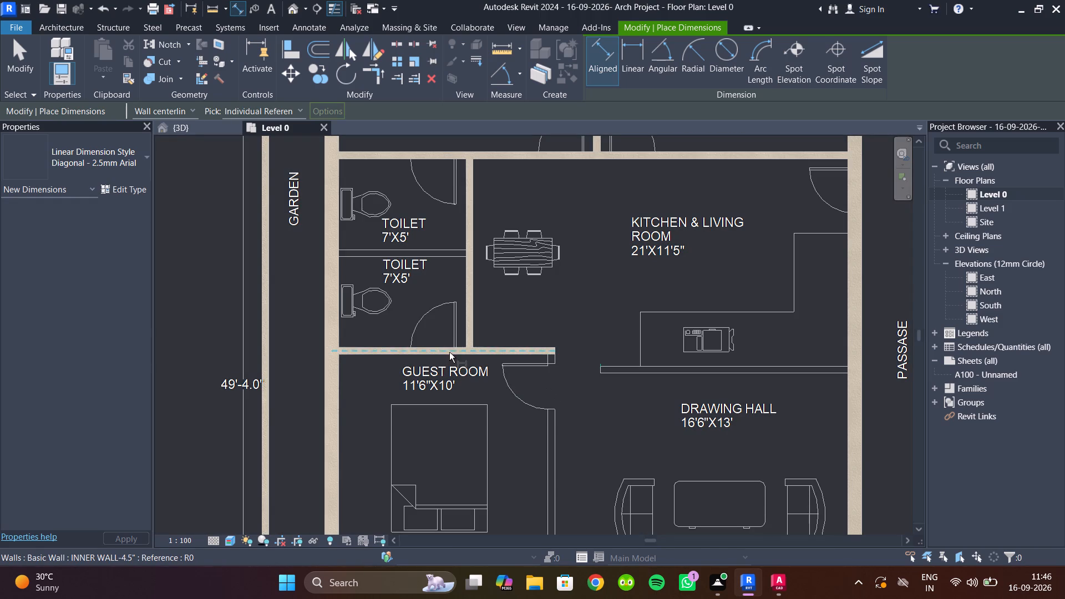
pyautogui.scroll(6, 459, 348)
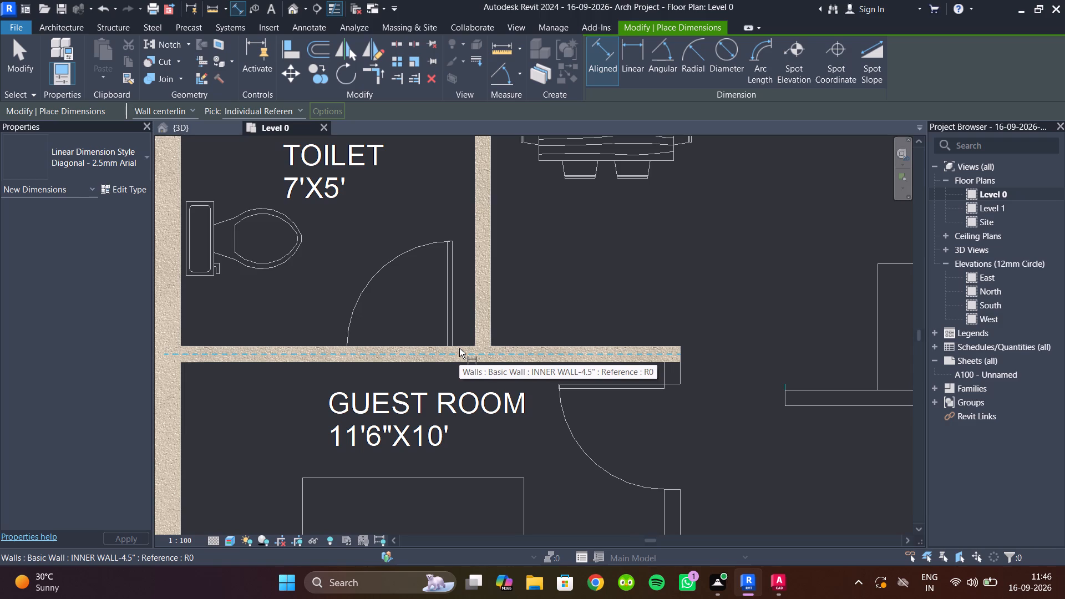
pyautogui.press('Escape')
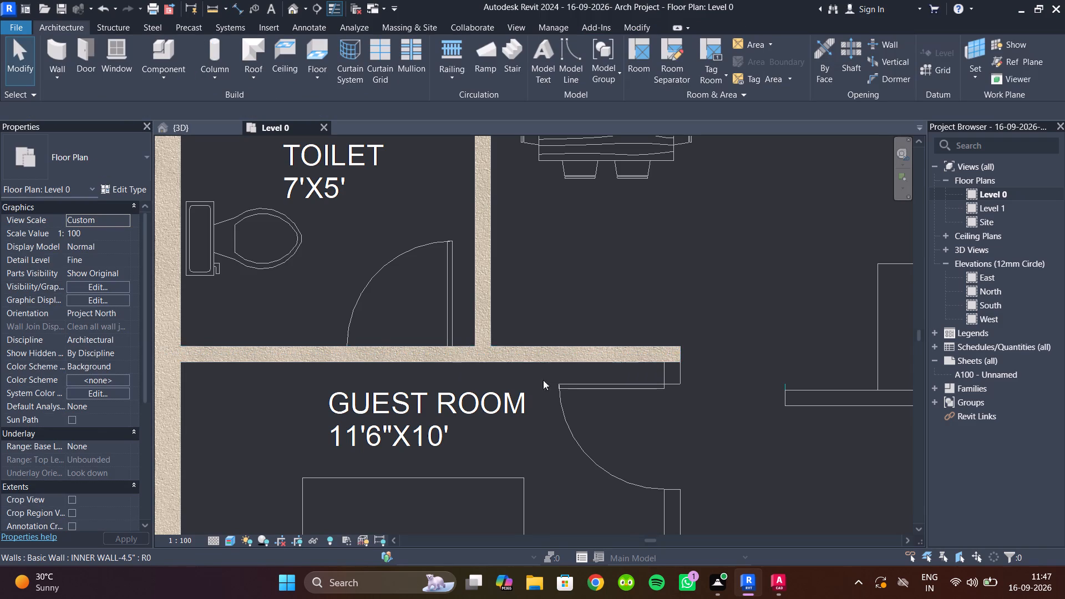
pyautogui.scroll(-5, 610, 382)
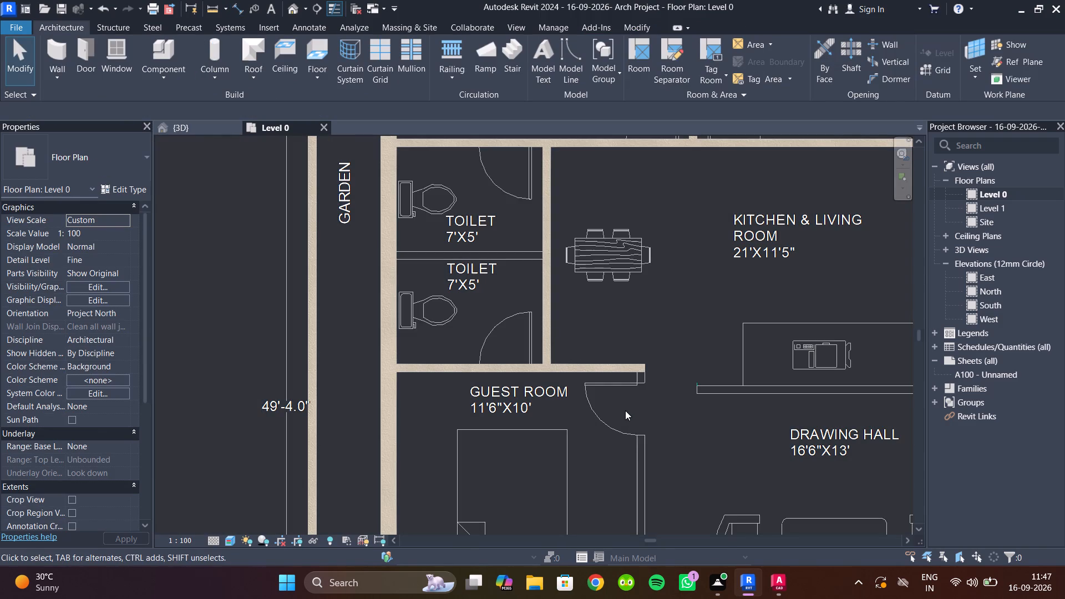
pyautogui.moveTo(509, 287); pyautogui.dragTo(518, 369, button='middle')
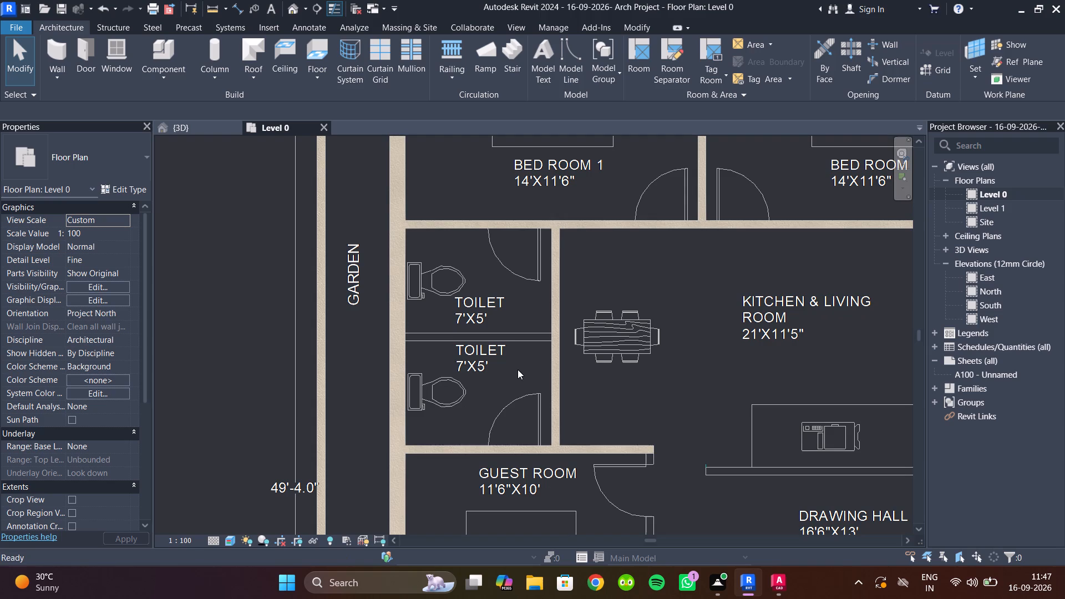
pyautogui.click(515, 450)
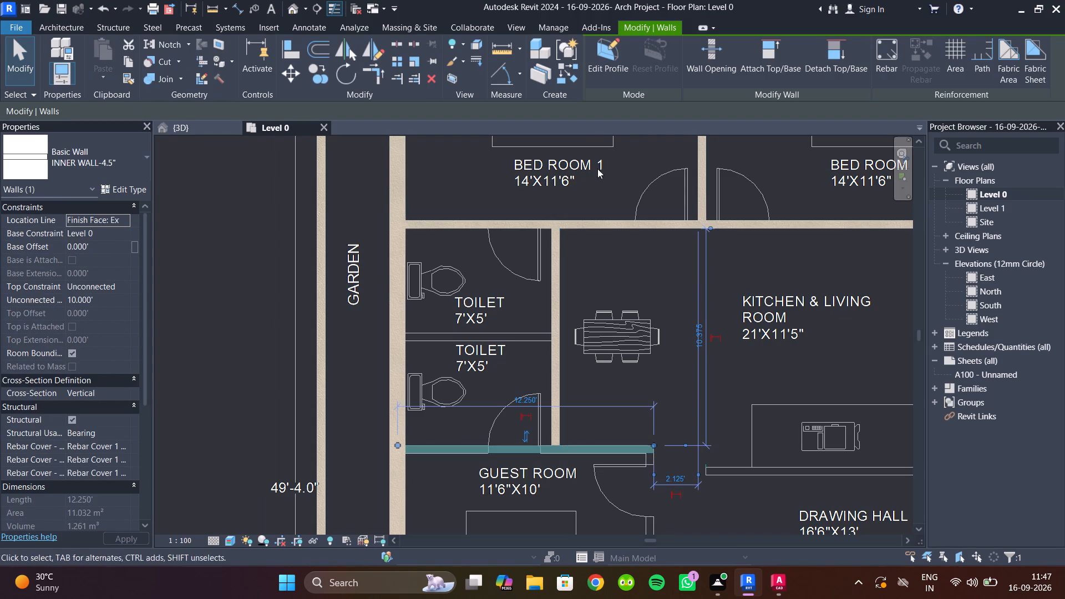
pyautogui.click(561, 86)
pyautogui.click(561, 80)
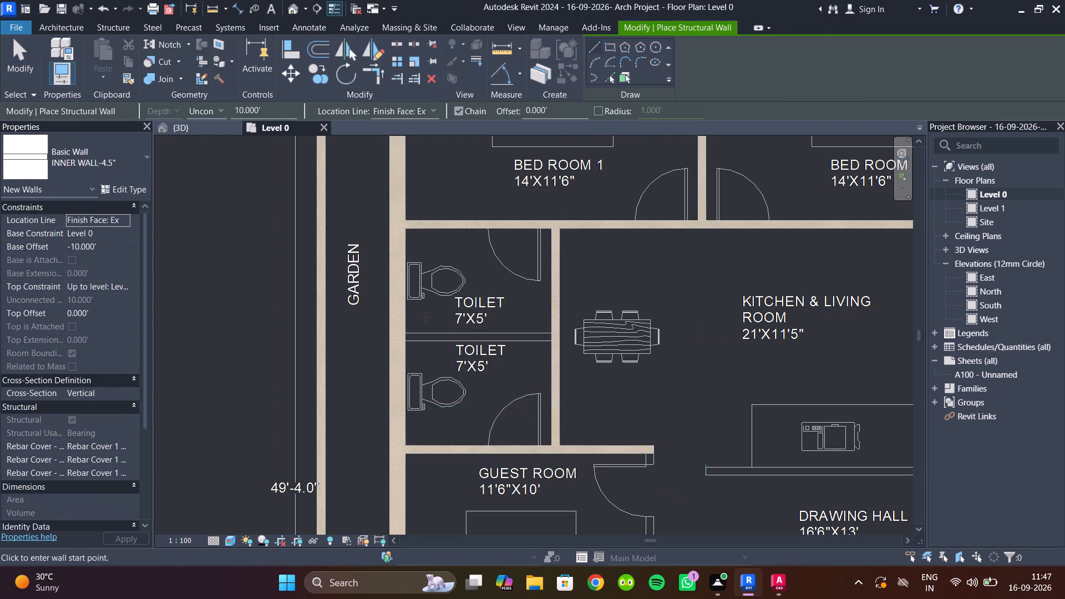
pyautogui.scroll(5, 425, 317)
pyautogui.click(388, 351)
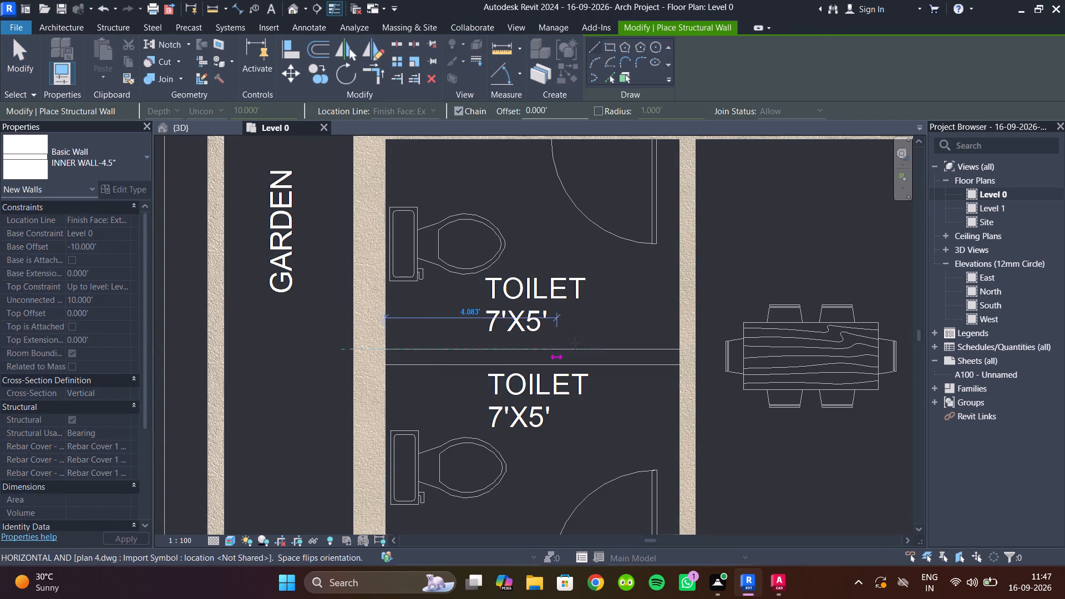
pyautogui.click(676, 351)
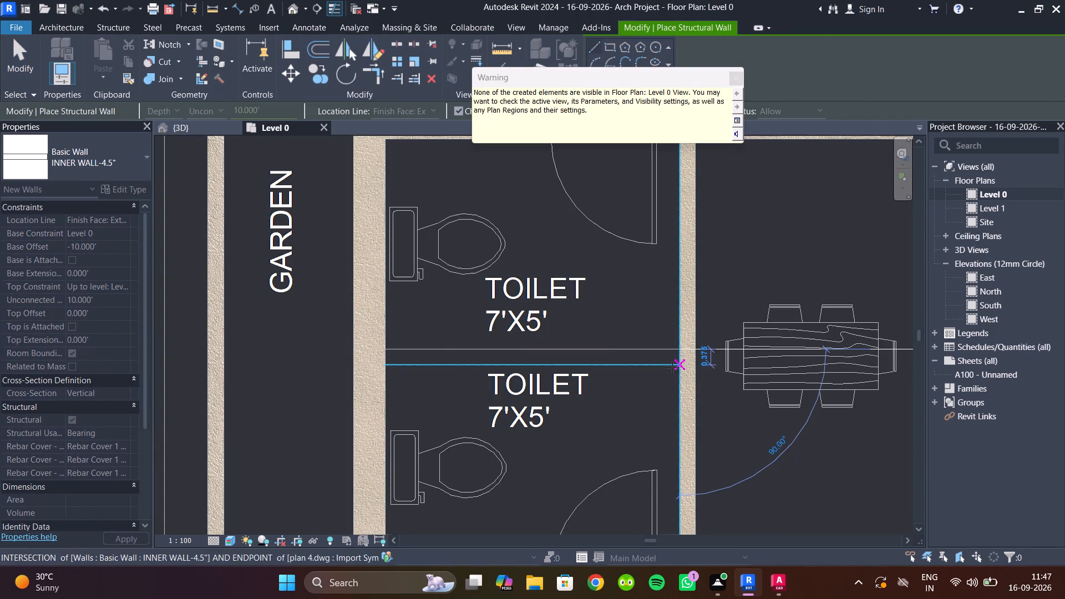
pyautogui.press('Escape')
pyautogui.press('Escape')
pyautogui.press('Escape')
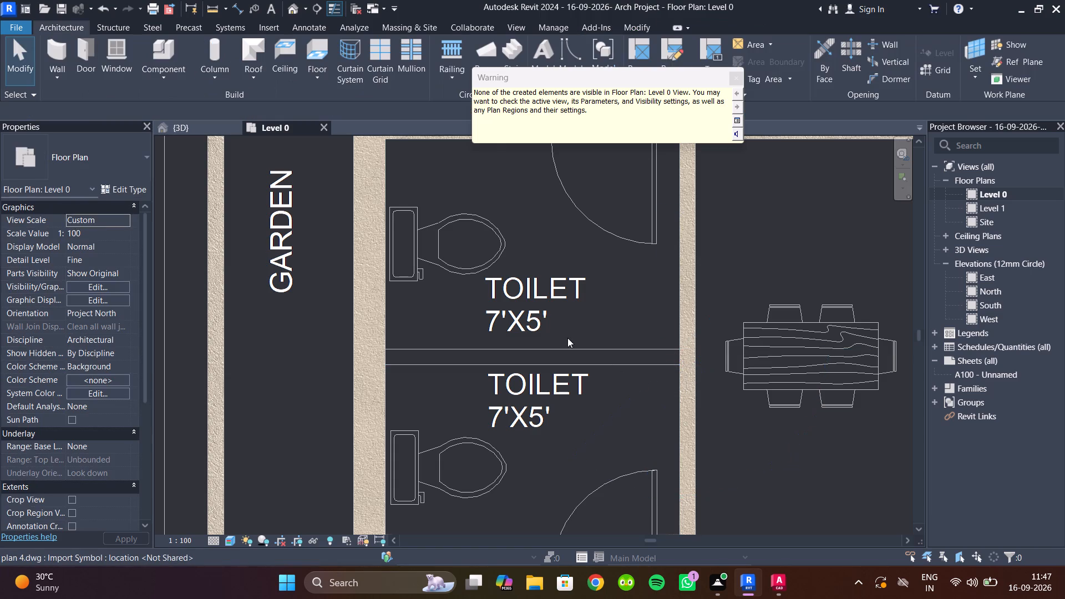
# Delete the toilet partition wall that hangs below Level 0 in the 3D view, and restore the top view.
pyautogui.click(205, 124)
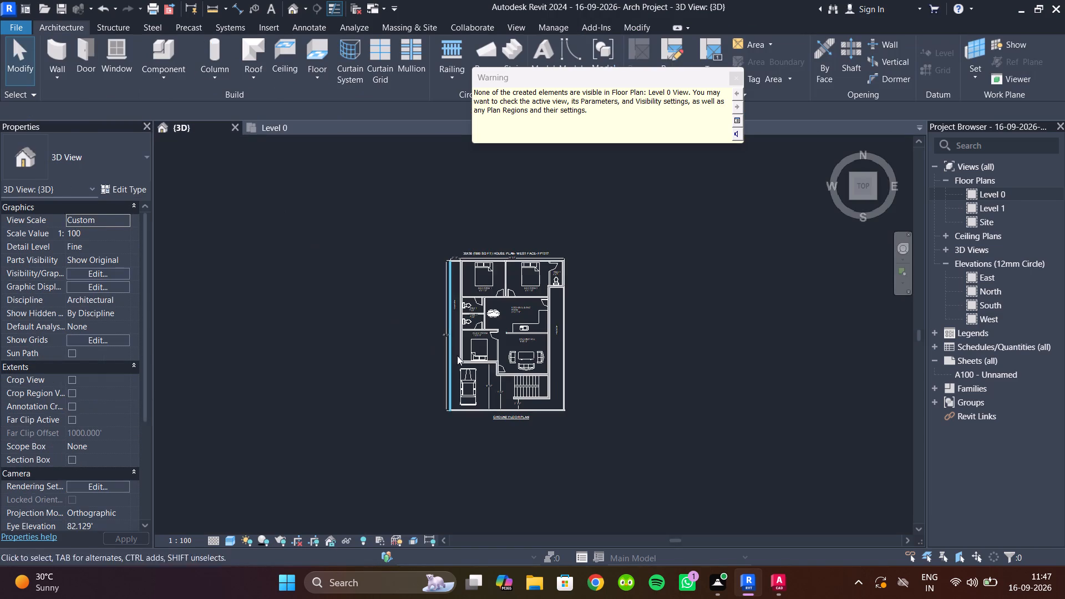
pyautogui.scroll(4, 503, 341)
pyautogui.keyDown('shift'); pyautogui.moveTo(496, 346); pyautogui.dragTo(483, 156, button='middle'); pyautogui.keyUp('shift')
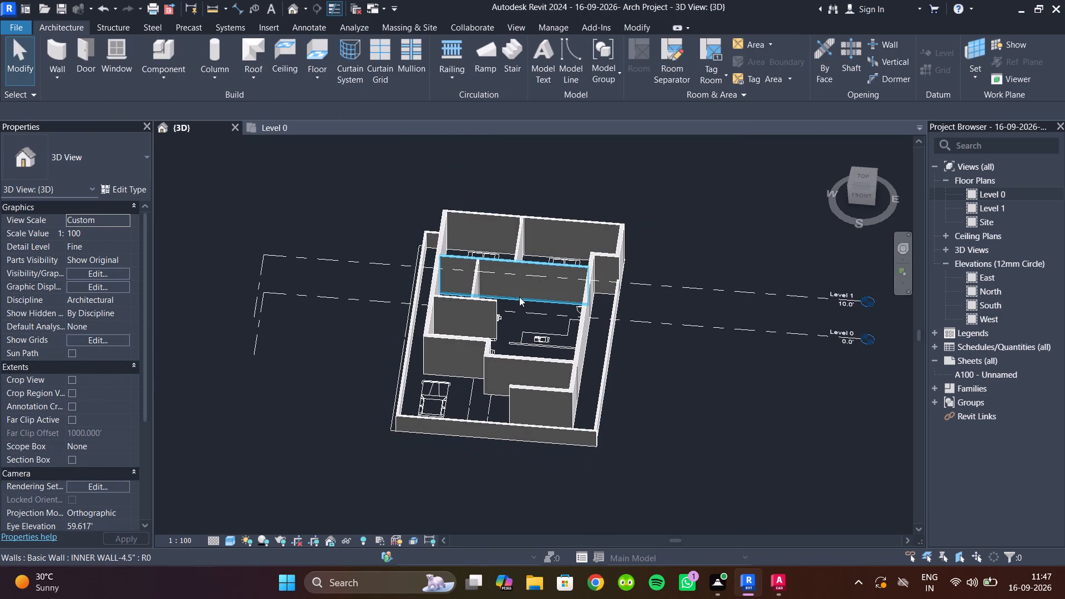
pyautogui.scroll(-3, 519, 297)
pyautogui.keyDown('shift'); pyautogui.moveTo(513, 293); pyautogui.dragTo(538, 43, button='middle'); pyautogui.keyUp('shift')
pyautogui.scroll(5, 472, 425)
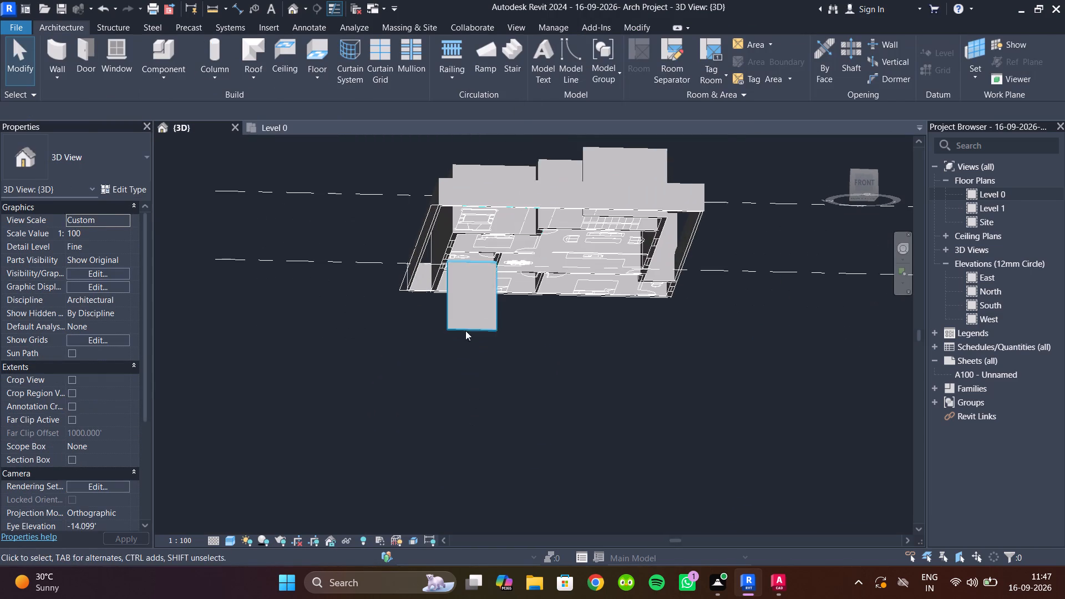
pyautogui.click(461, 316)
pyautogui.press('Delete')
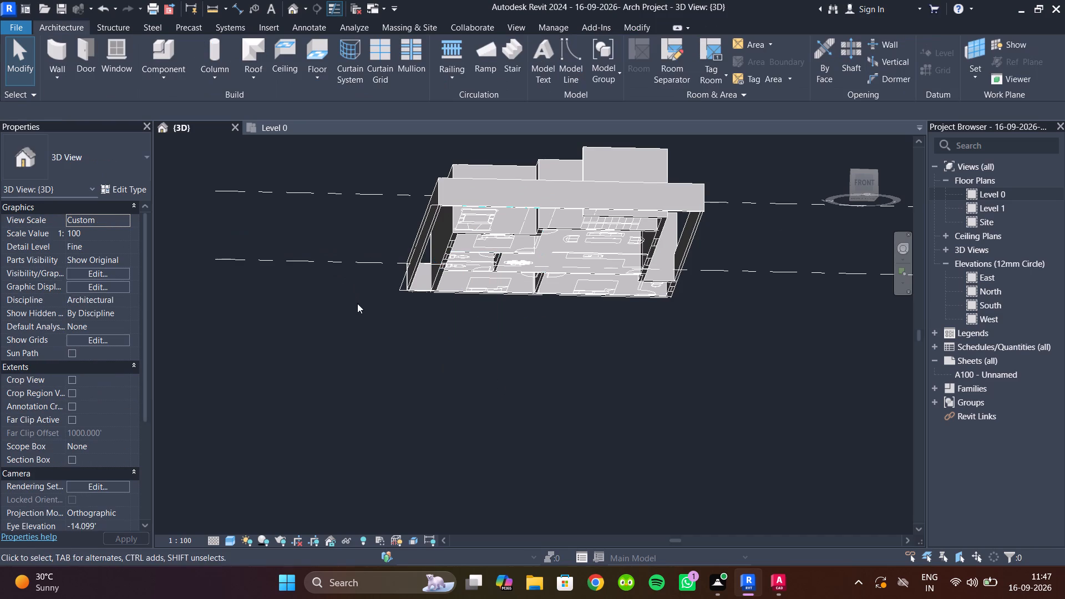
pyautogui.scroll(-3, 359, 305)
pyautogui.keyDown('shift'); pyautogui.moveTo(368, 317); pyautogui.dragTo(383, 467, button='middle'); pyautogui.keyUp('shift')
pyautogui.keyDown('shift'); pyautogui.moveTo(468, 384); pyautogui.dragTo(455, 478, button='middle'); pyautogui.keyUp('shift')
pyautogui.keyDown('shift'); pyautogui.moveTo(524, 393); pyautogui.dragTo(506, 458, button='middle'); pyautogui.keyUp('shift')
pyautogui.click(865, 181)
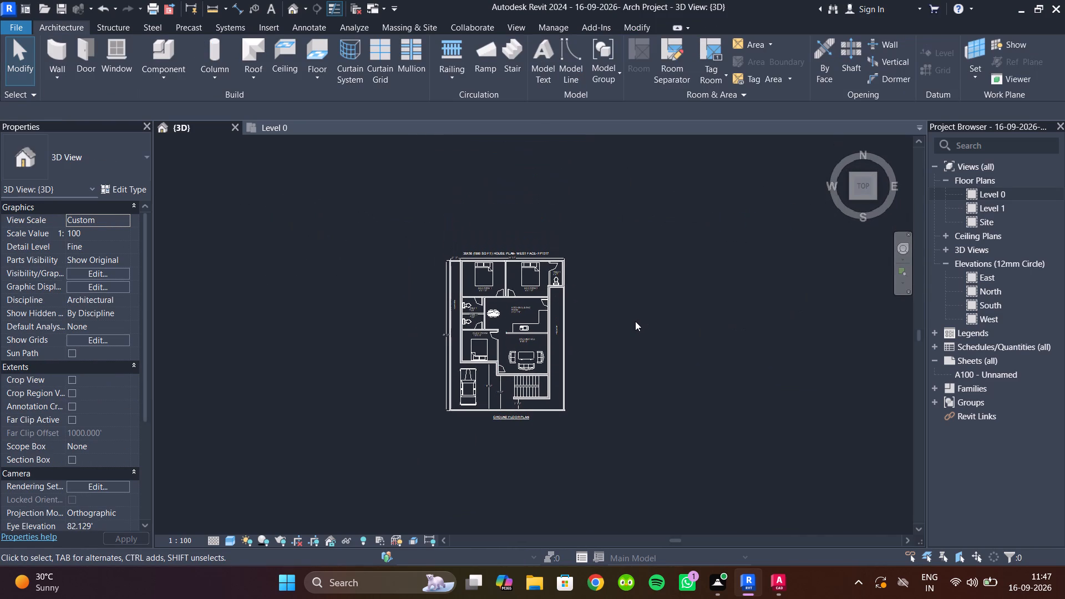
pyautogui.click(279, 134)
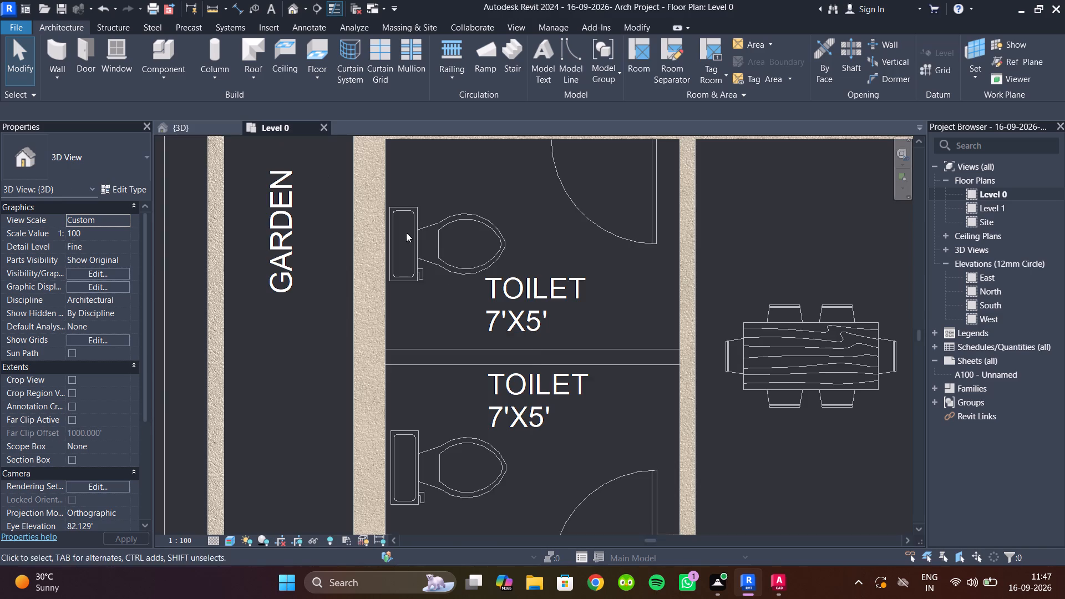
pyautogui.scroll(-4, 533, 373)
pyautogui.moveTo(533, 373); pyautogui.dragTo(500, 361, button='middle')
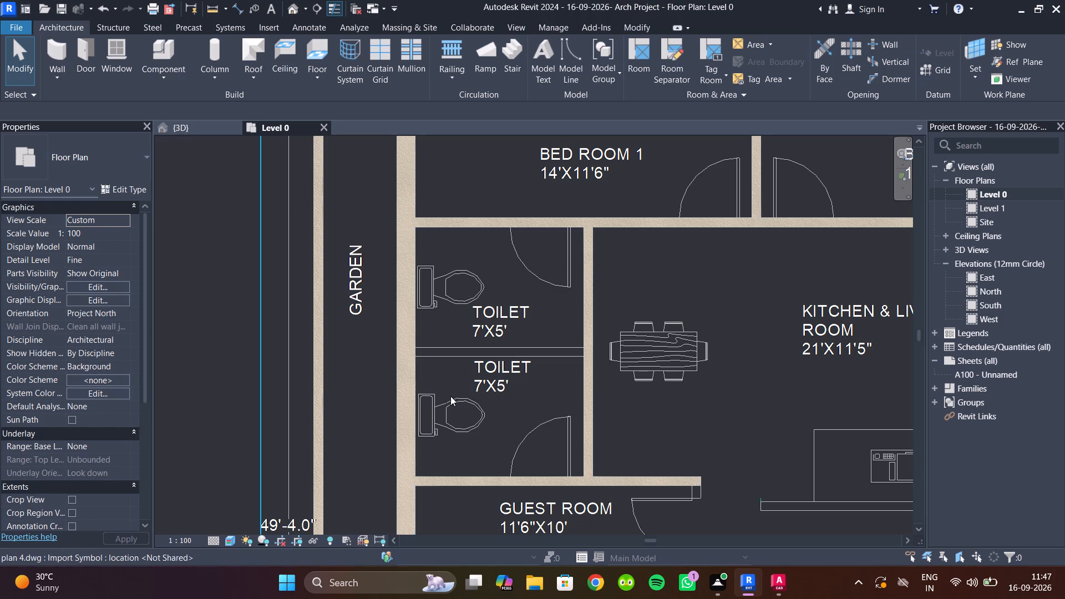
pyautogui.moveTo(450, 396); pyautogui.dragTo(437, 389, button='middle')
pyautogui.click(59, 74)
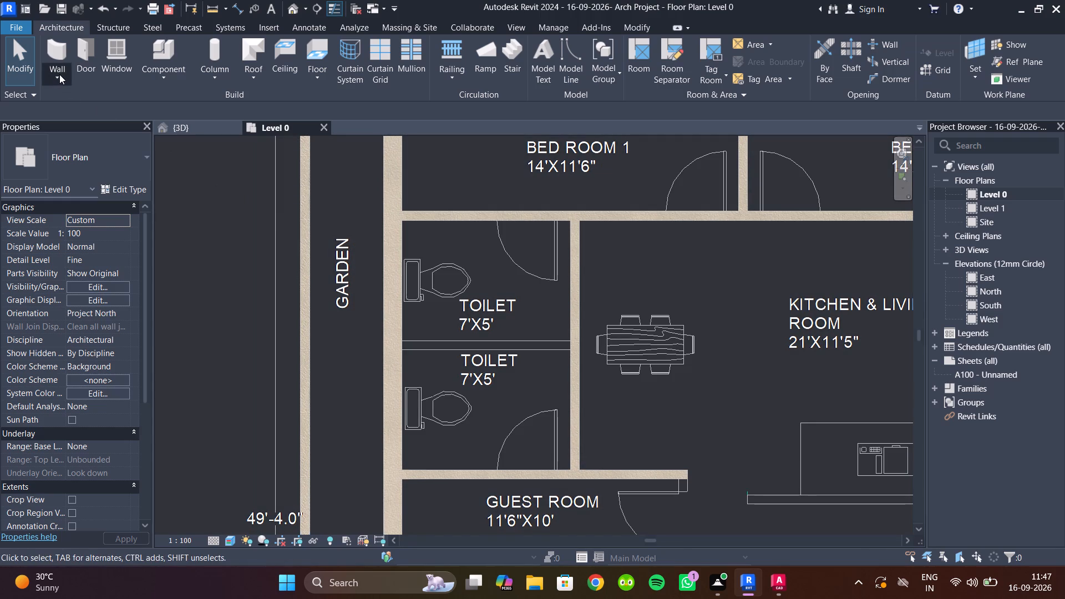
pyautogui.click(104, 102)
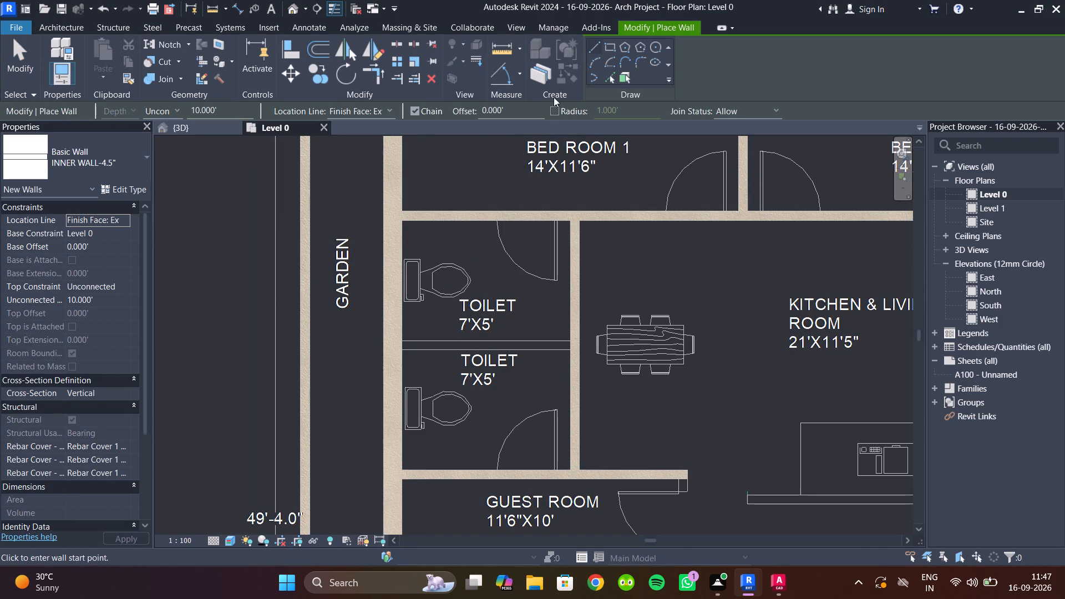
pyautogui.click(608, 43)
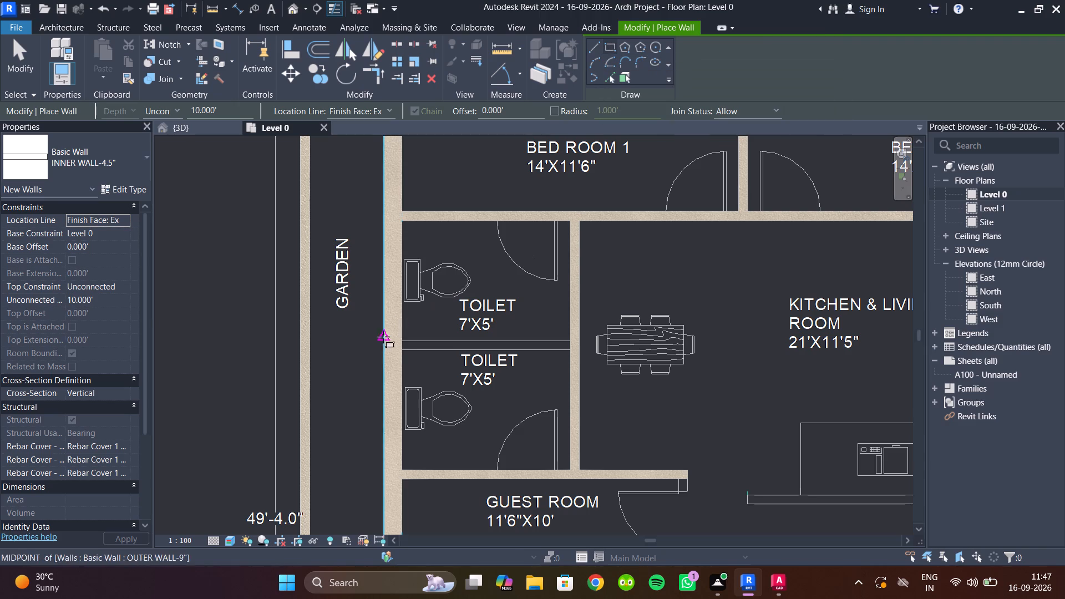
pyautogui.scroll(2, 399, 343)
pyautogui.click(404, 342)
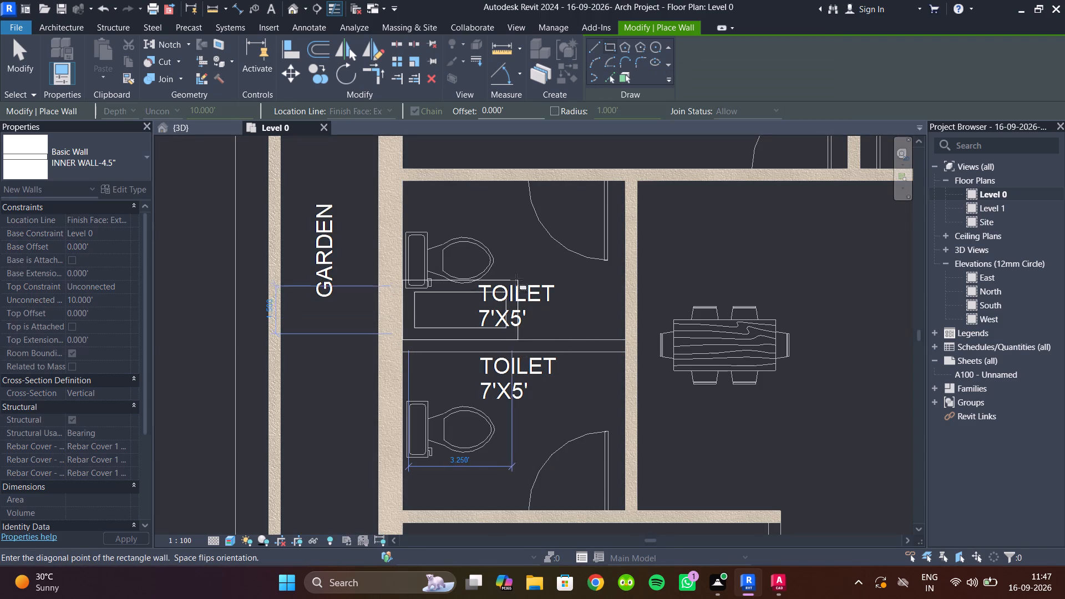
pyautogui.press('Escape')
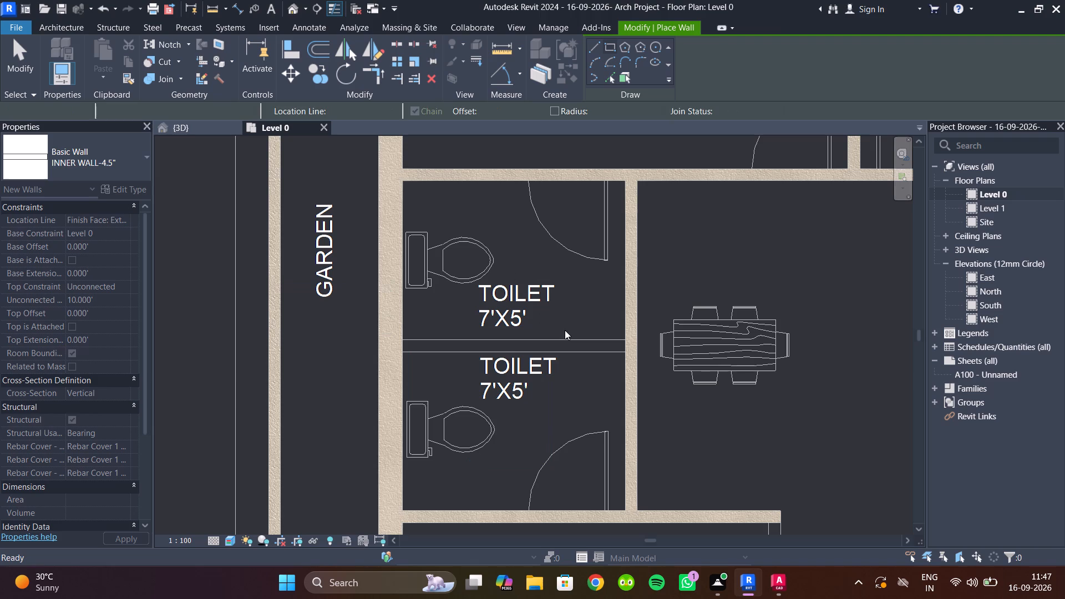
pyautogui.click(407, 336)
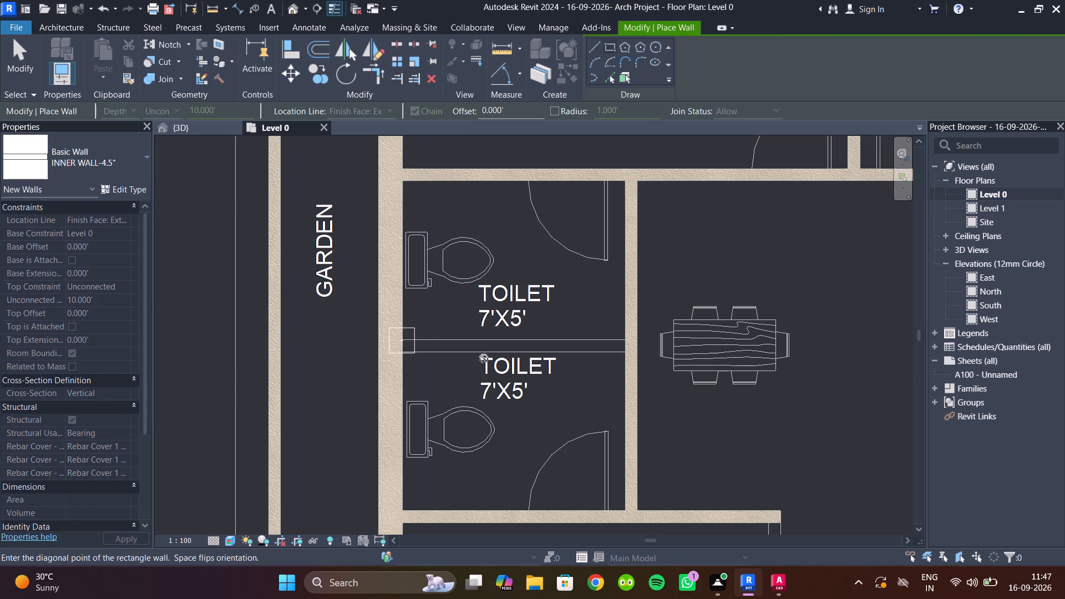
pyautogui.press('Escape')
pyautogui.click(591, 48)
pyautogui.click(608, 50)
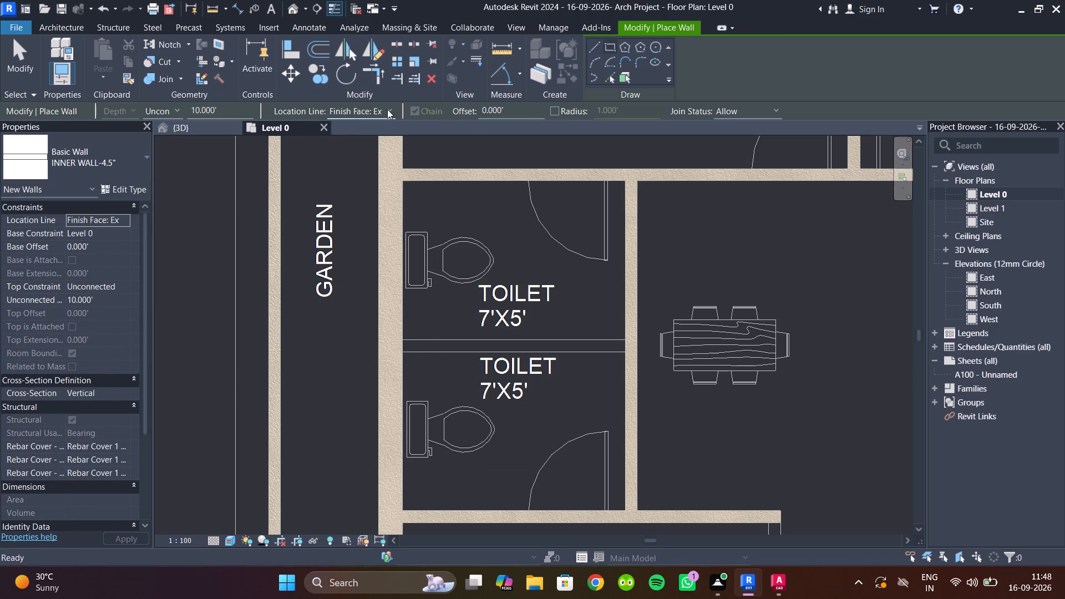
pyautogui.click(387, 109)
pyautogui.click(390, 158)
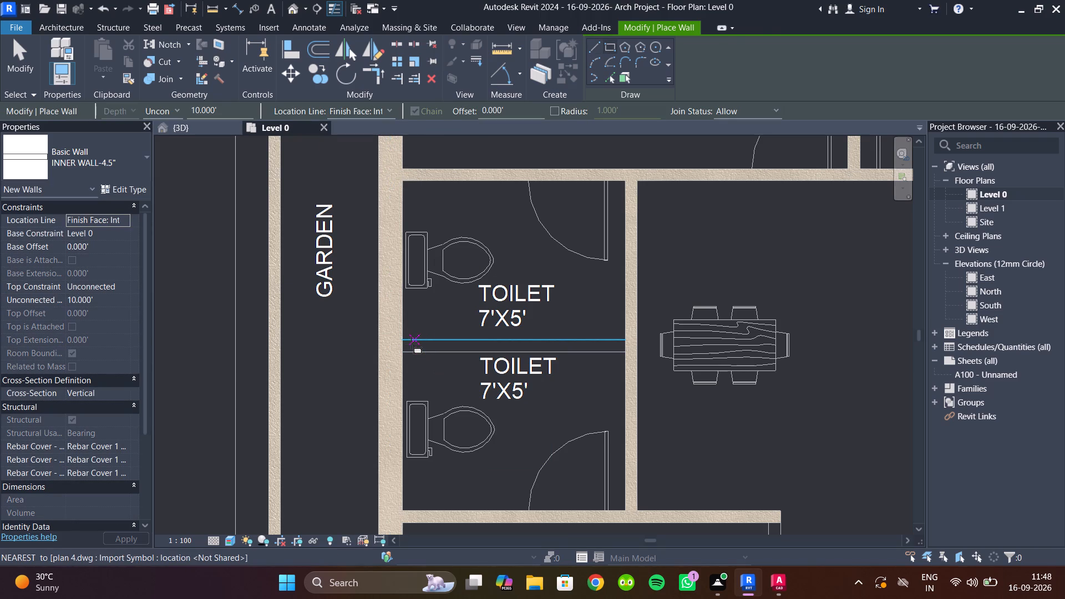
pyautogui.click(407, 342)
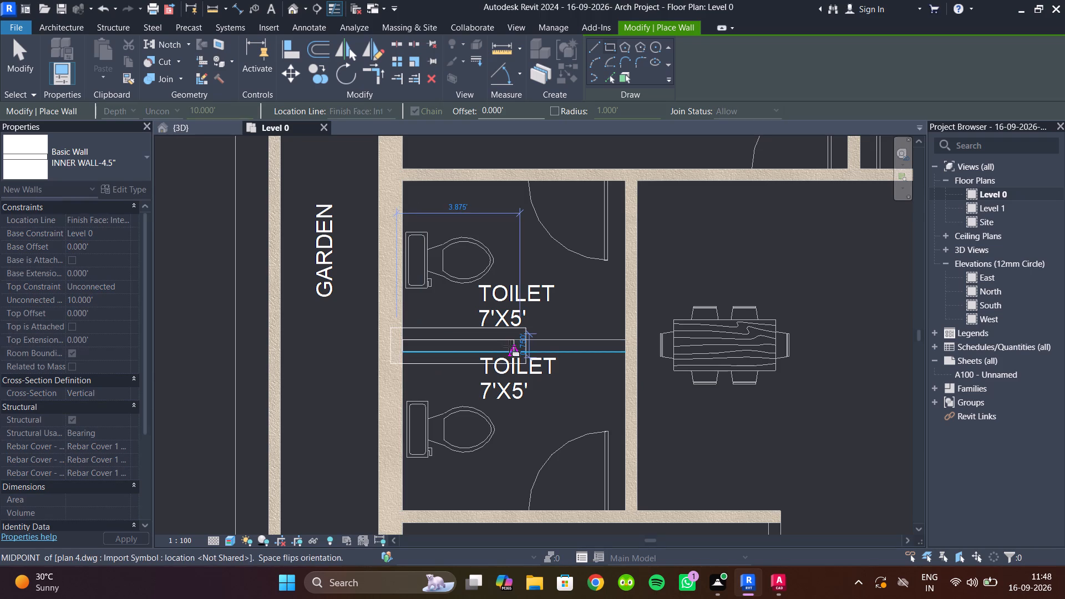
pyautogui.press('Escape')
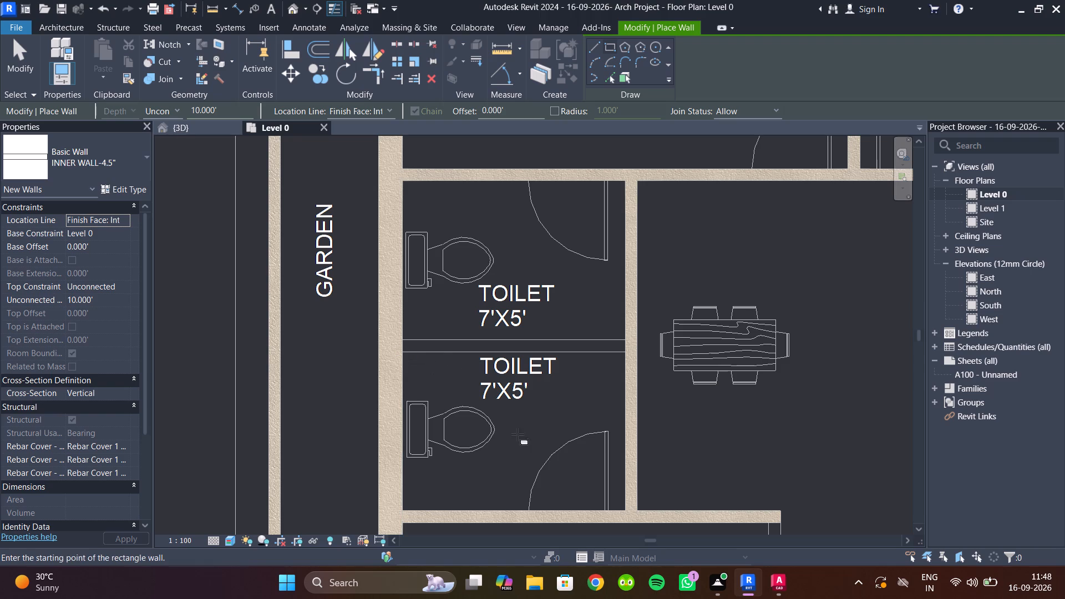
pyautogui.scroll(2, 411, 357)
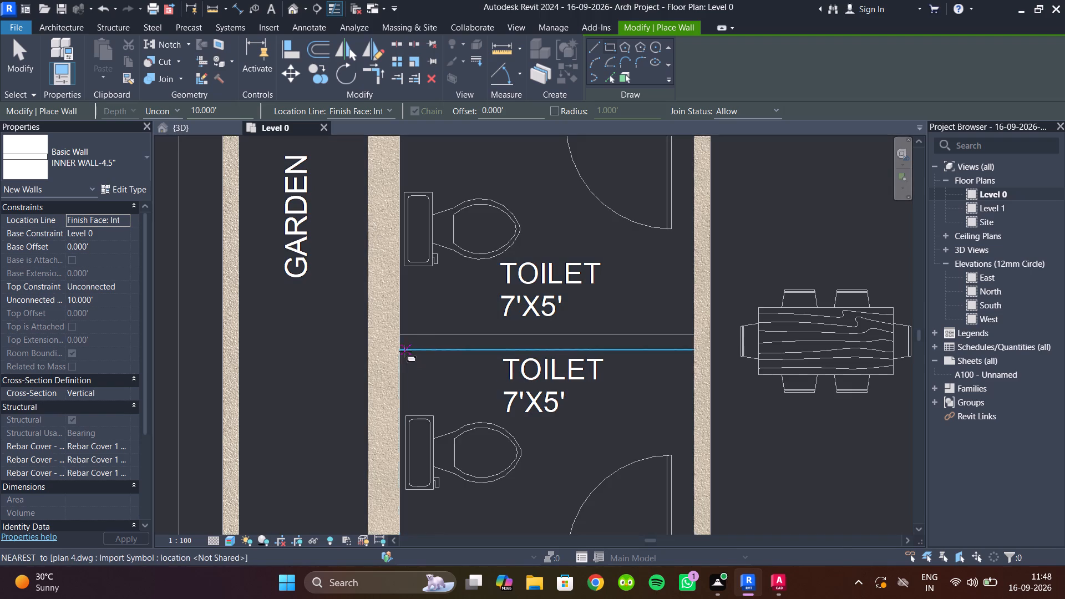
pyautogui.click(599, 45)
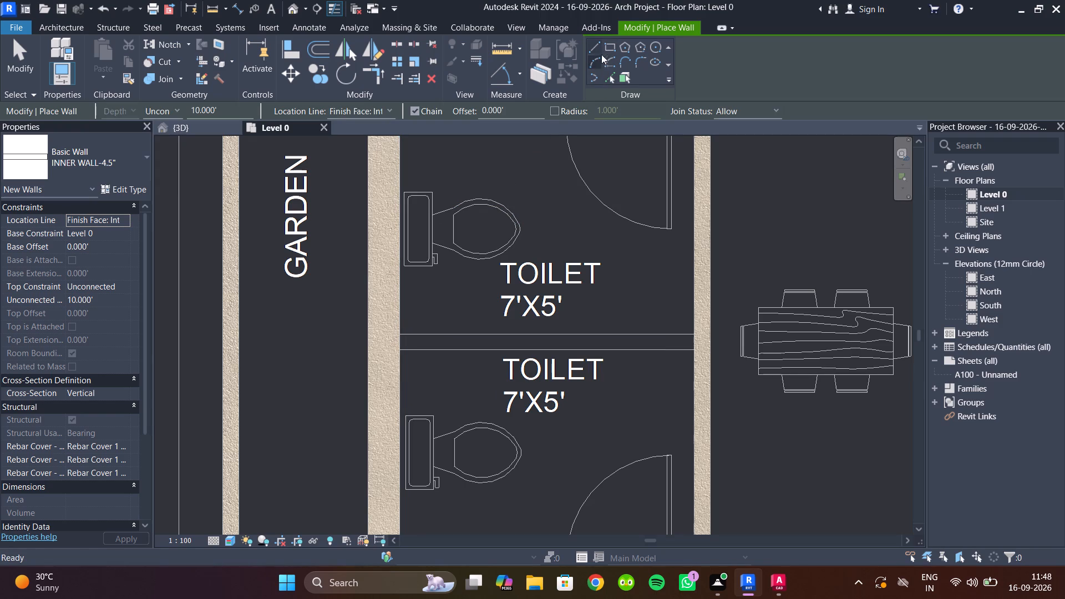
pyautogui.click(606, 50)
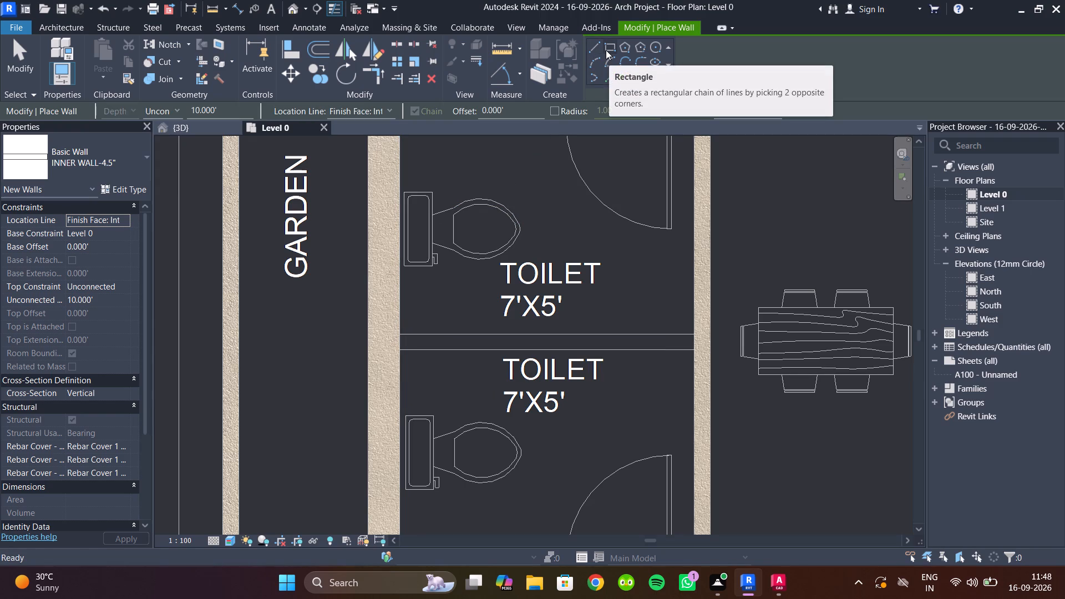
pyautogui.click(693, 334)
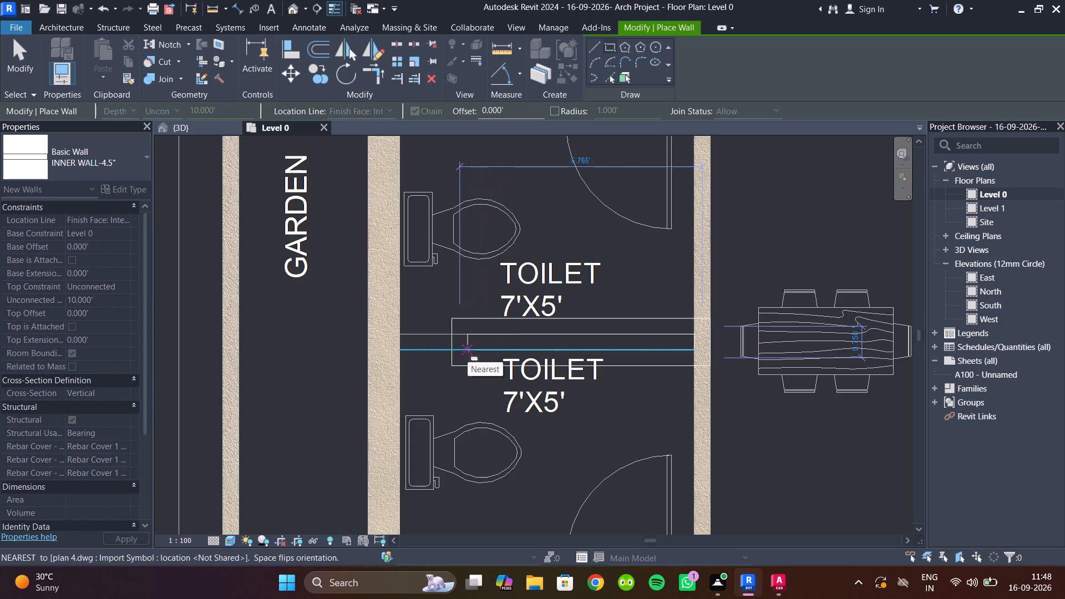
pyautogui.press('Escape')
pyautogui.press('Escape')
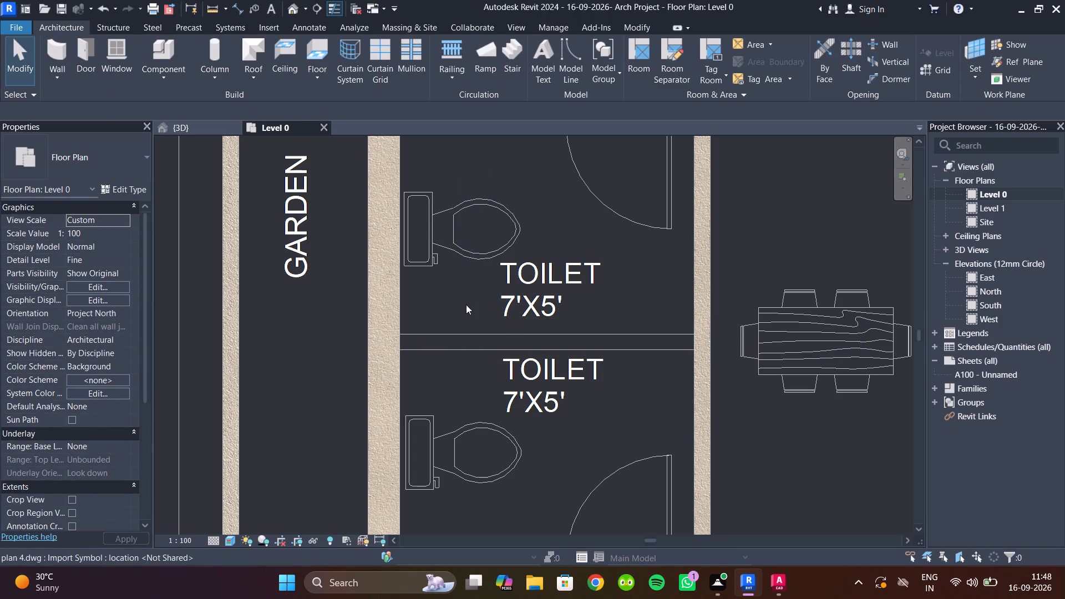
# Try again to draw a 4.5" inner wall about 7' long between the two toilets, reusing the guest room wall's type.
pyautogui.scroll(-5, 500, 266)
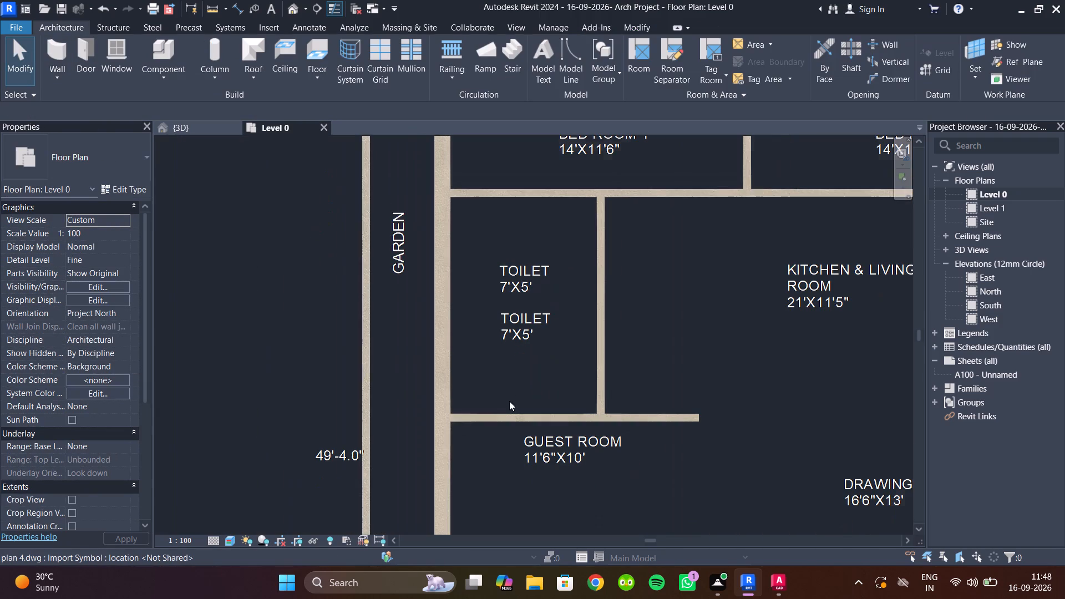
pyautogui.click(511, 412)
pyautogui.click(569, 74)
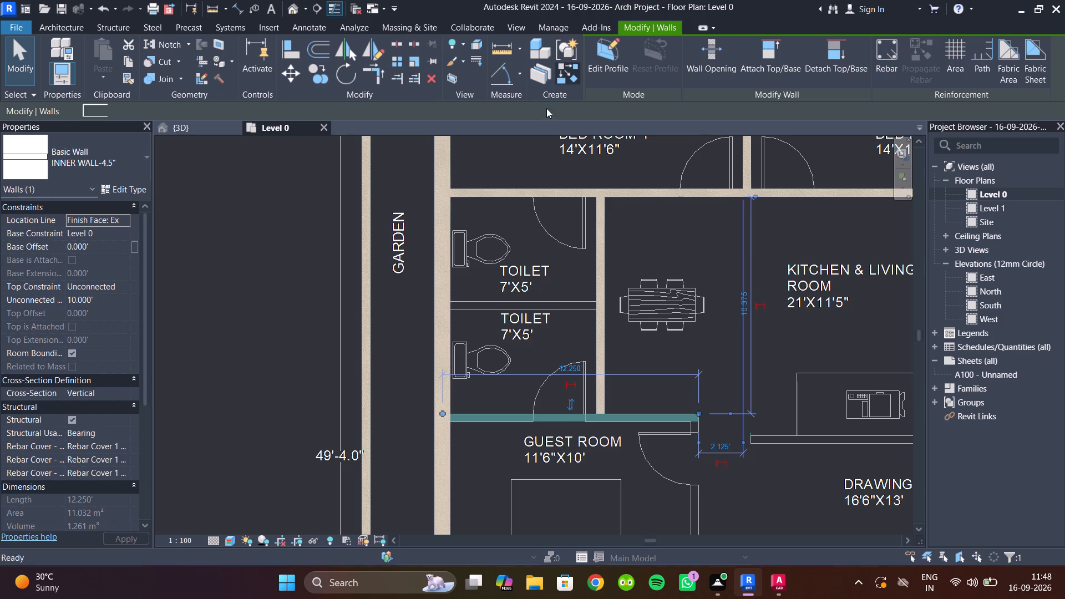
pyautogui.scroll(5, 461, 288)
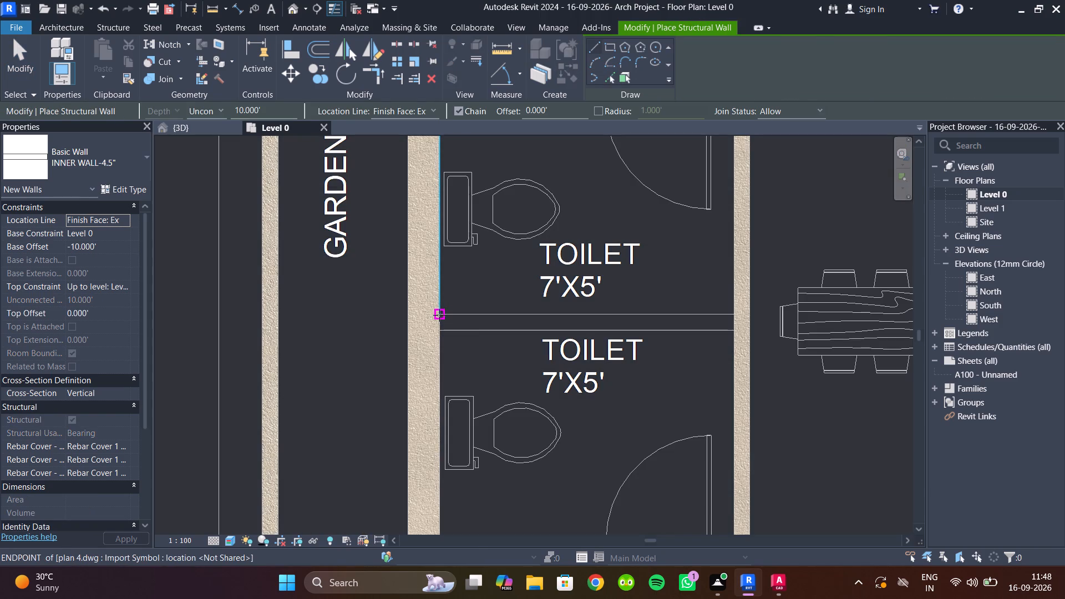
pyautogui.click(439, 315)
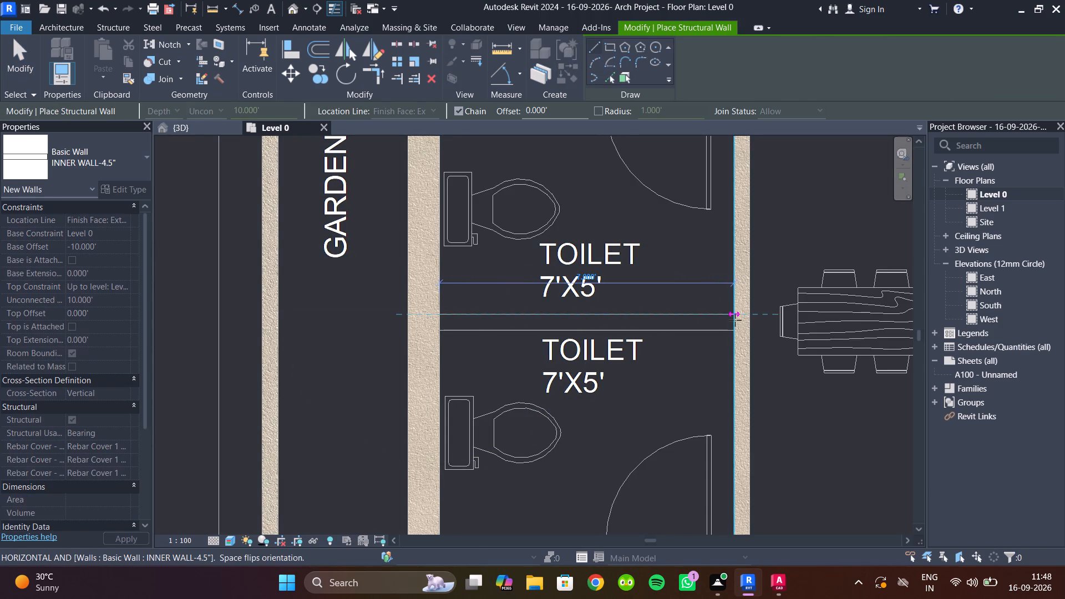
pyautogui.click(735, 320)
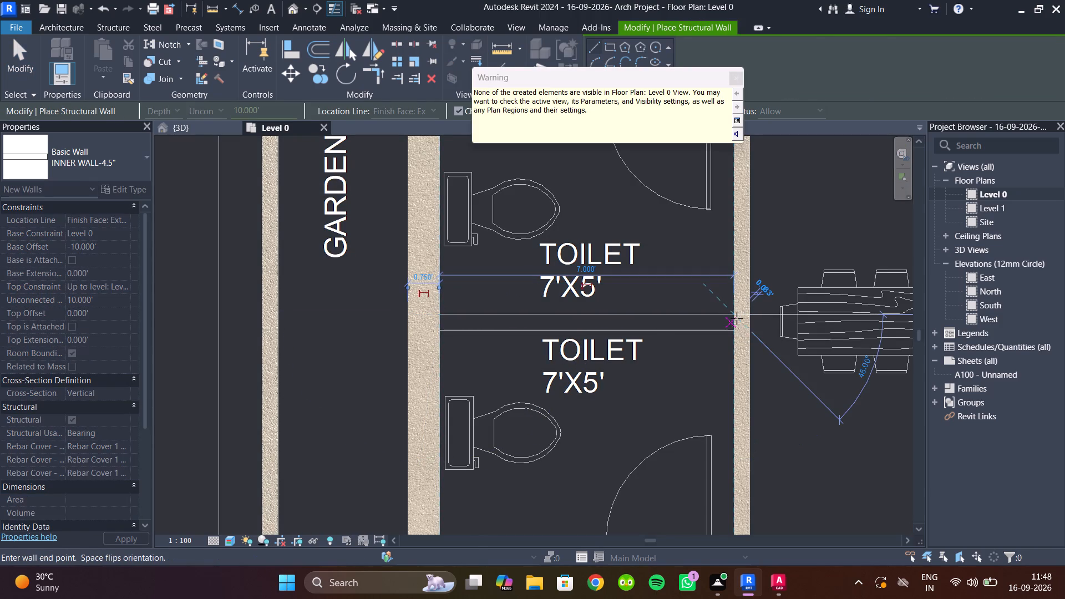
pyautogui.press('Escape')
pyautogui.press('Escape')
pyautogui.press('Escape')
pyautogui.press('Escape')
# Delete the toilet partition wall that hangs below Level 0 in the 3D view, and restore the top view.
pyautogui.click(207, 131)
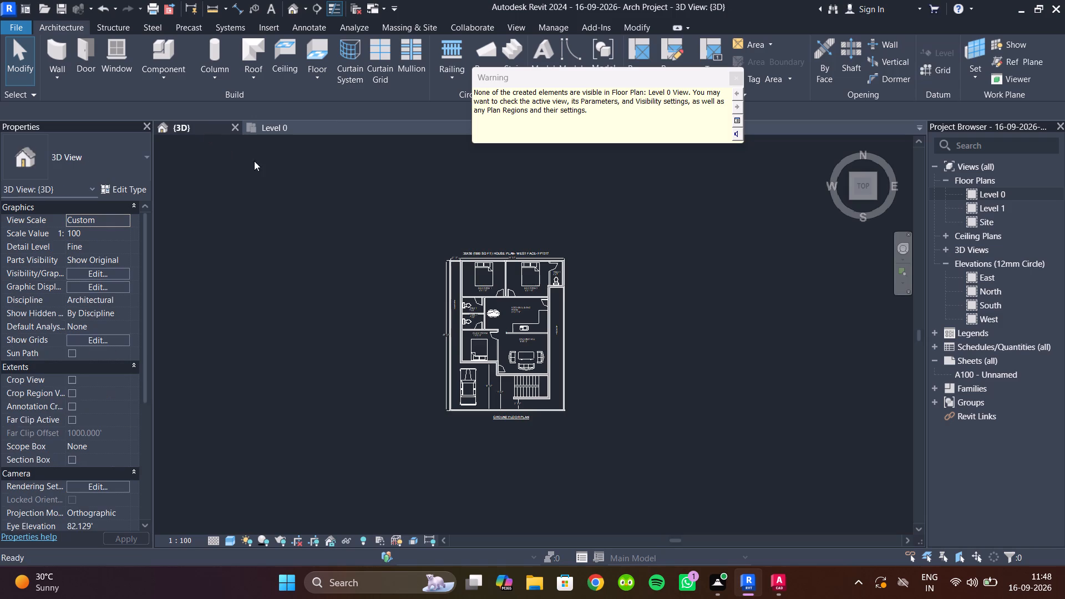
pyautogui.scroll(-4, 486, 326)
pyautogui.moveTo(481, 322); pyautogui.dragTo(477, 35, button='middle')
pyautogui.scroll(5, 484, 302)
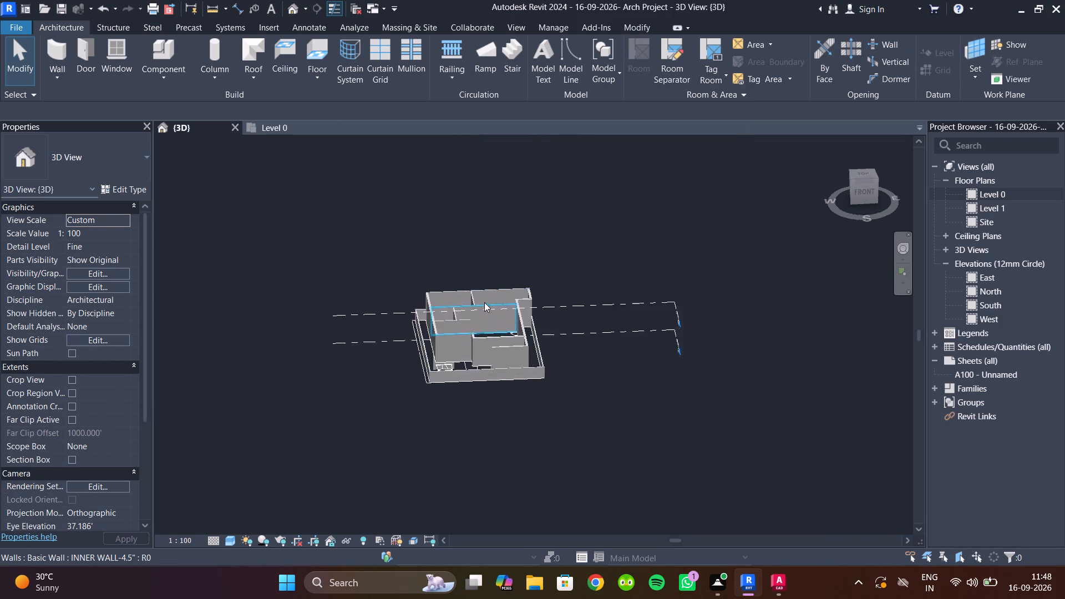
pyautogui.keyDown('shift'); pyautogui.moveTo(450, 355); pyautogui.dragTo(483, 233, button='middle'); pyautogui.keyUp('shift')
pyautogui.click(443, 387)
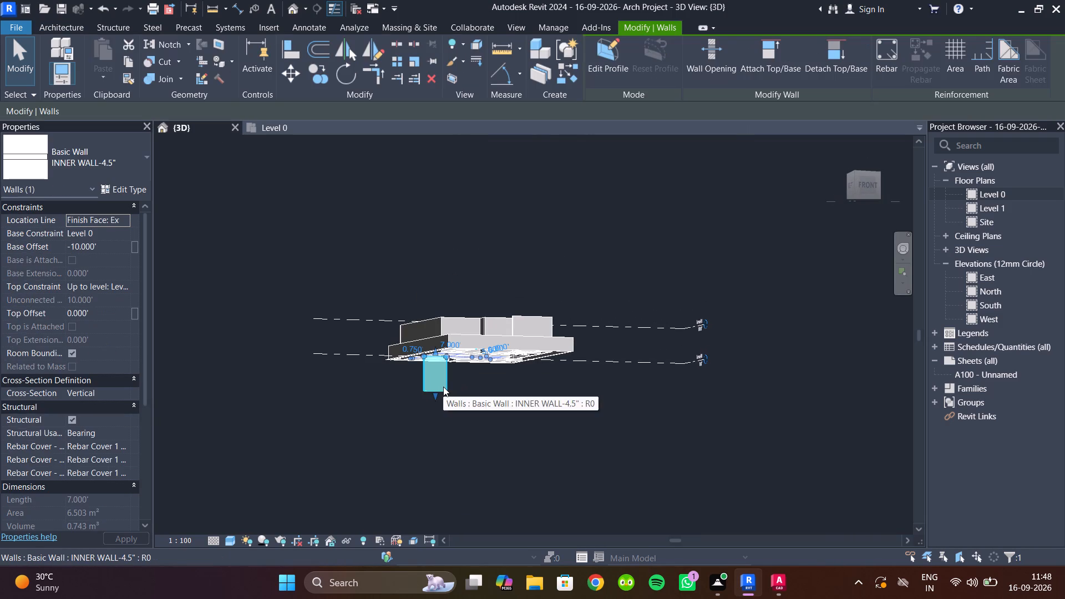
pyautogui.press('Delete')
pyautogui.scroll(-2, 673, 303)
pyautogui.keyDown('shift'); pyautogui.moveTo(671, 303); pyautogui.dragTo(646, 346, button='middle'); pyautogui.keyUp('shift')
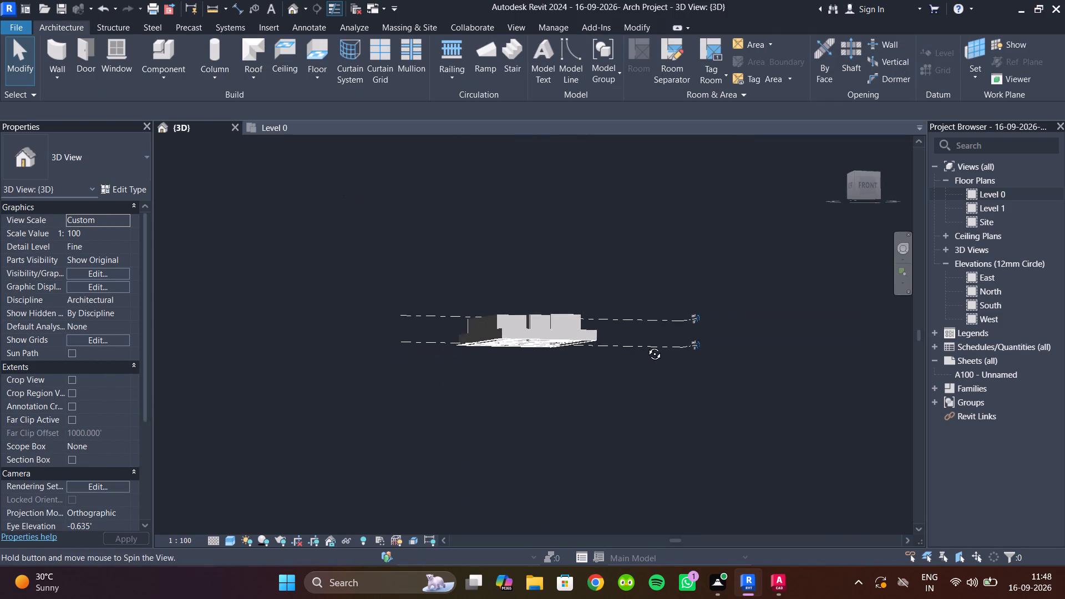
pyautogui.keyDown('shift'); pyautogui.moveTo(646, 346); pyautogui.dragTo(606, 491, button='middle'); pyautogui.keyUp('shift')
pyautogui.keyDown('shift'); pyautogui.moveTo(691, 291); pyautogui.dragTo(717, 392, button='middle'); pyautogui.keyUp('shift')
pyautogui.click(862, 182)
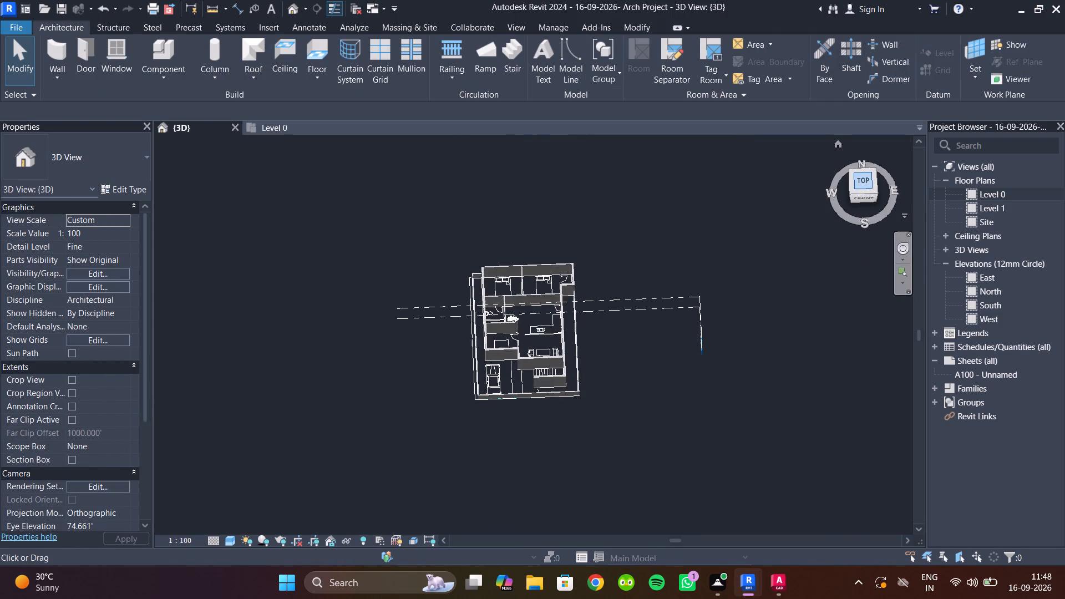
# Start a 4.5" architectural inner wall on the Level 0 plan with its location line set to Core Face: Exterior.
pyautogui.click(271, 125)
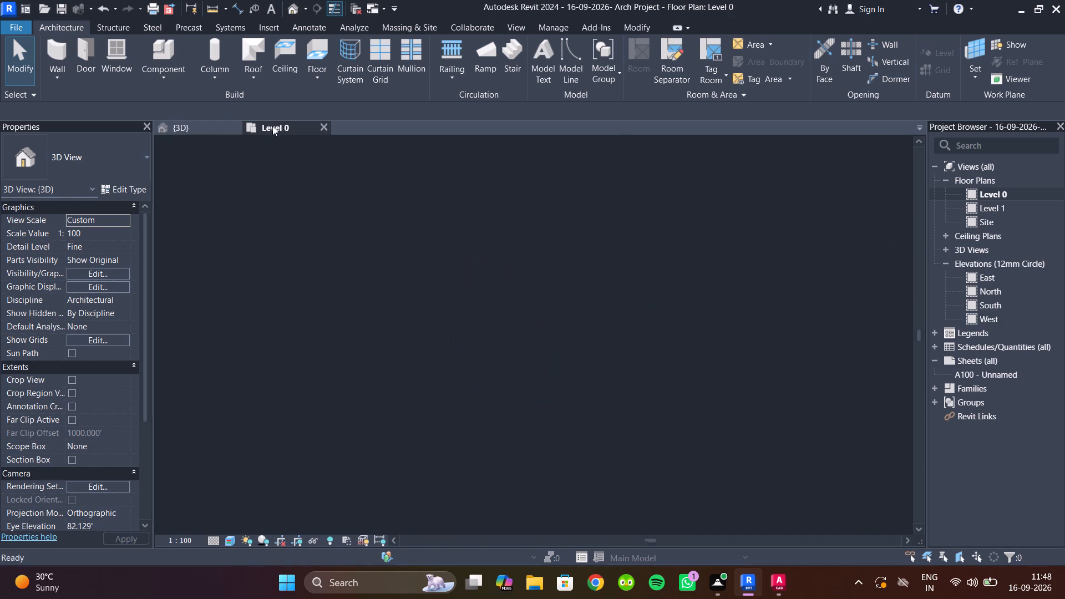
pyautogui.scroll(-6, 517, 312)
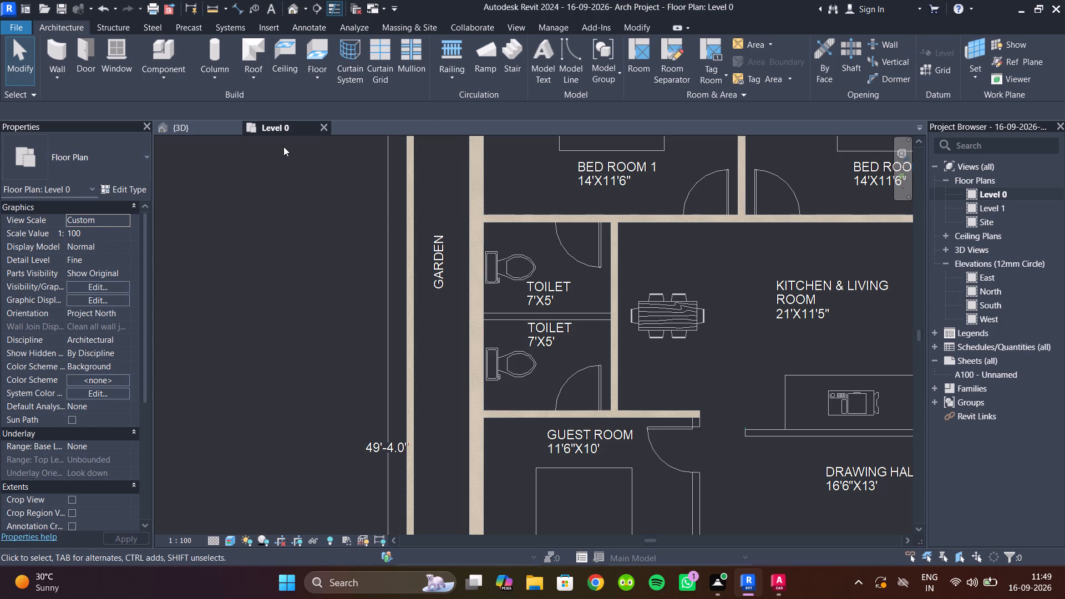
pyautogui.click(59, 78)
pyautogui.click(84, 95)
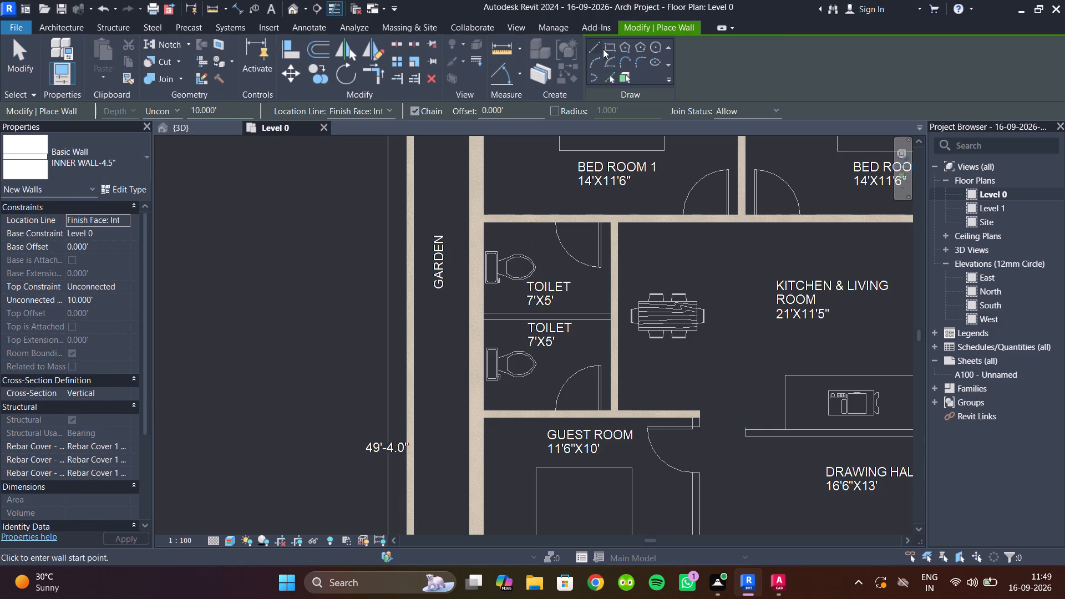
pyautogui.click(387, 112)
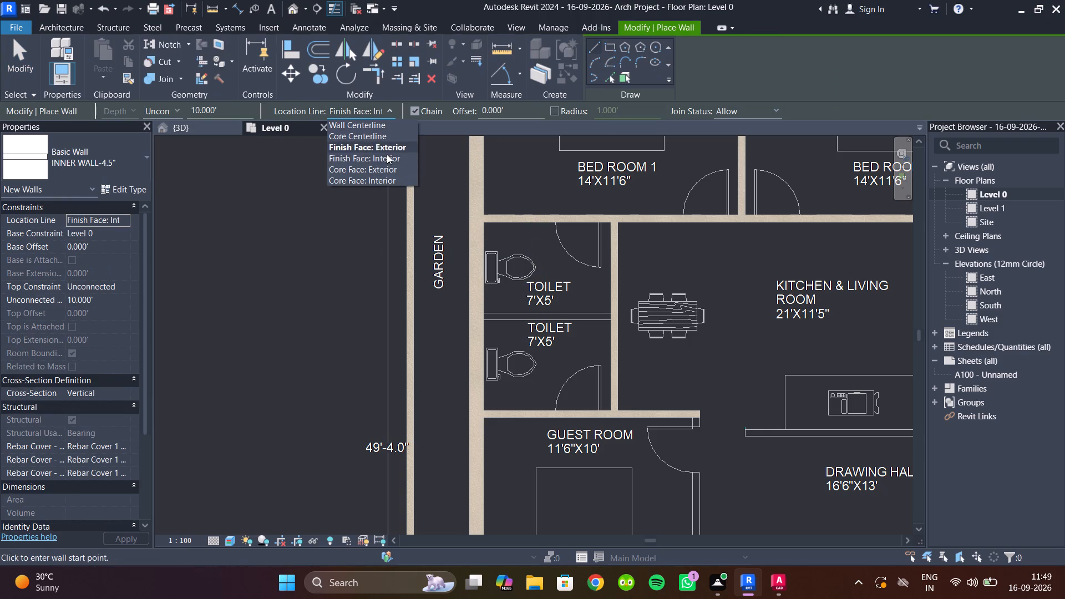
pyautogui.click(359, 129)
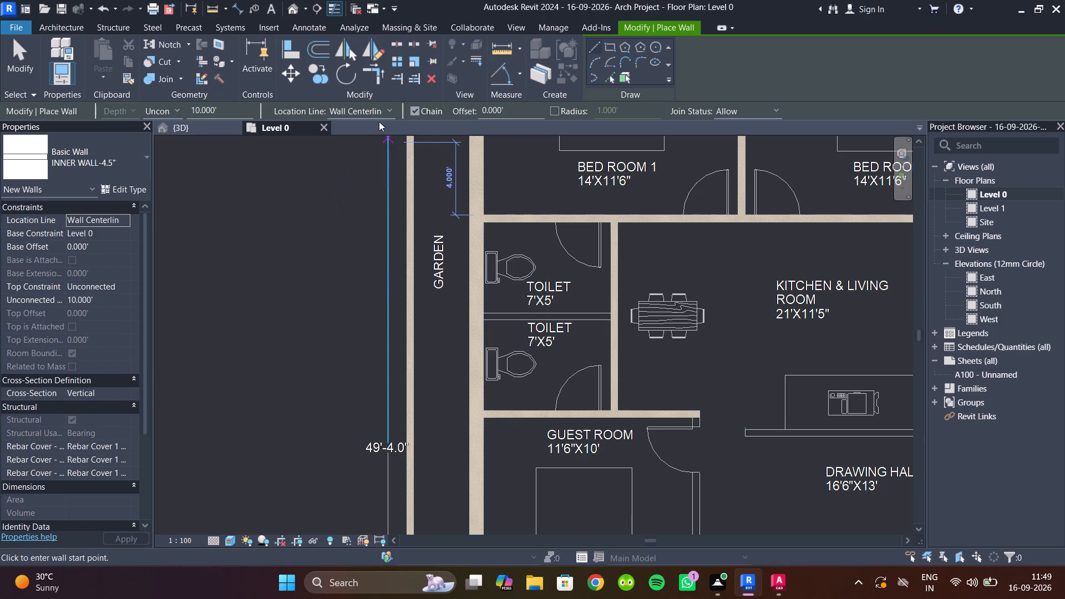
pyautogui.click(385, 108)
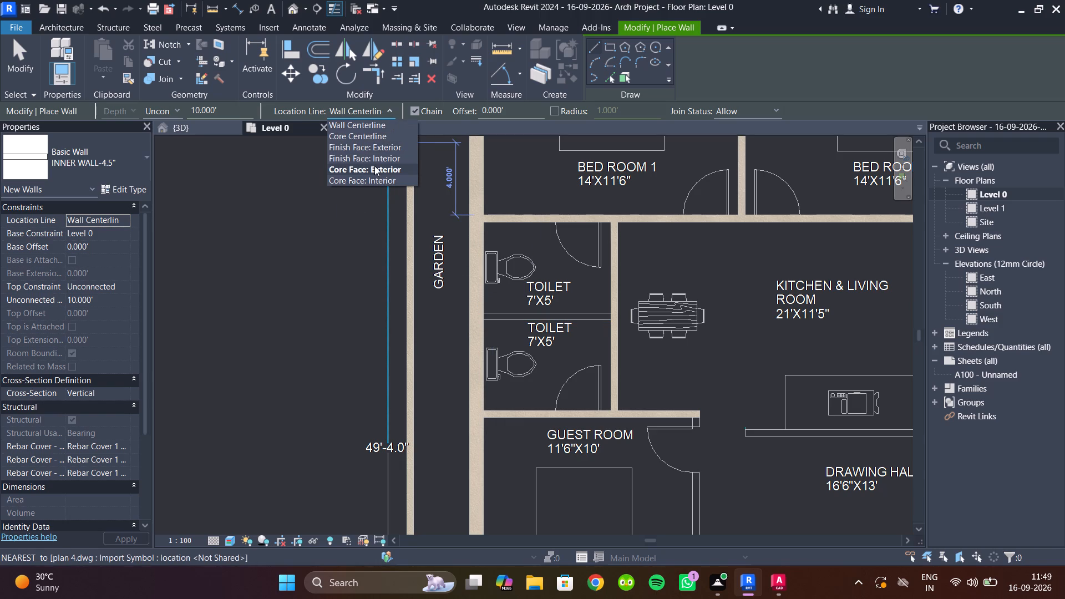
pyautogui.click(373, 169)
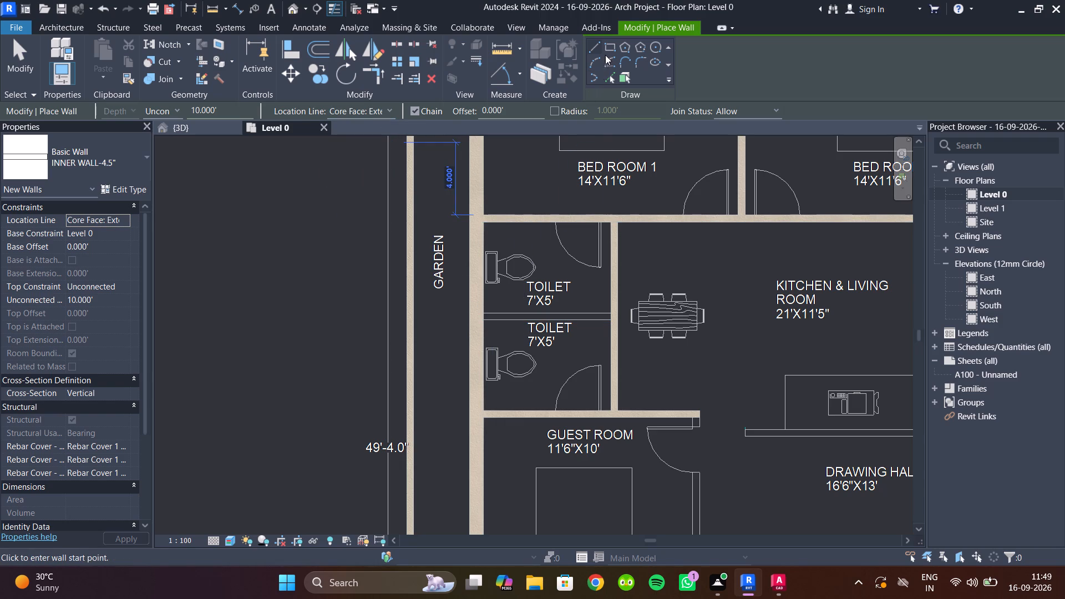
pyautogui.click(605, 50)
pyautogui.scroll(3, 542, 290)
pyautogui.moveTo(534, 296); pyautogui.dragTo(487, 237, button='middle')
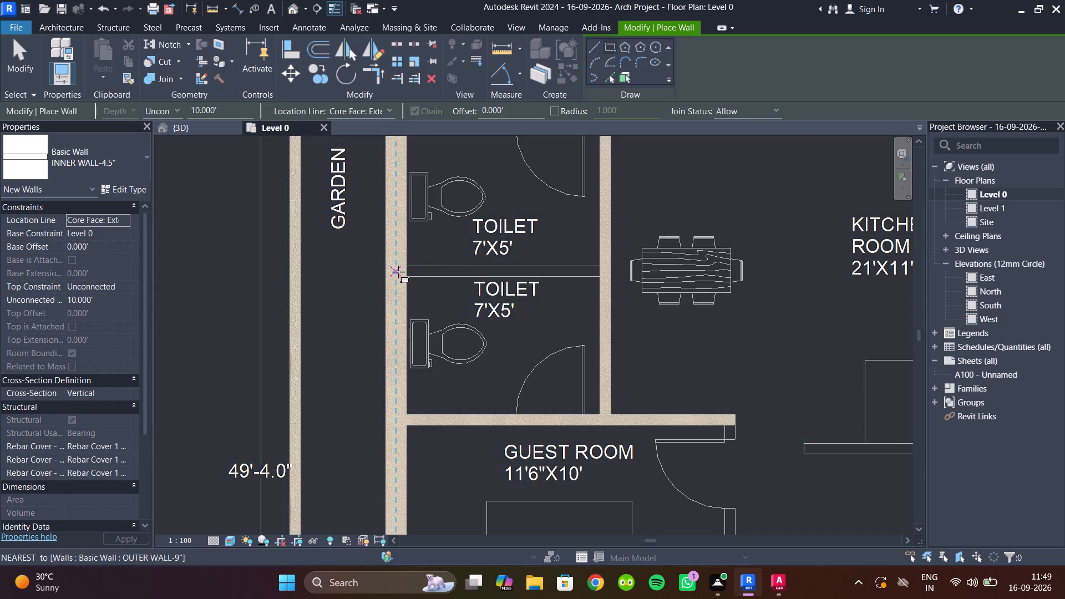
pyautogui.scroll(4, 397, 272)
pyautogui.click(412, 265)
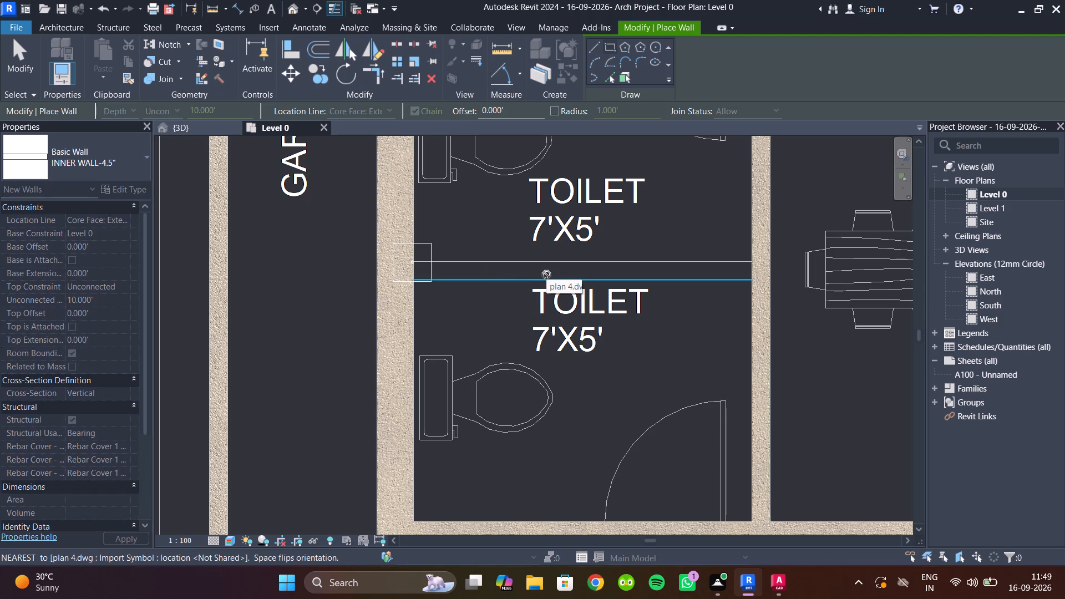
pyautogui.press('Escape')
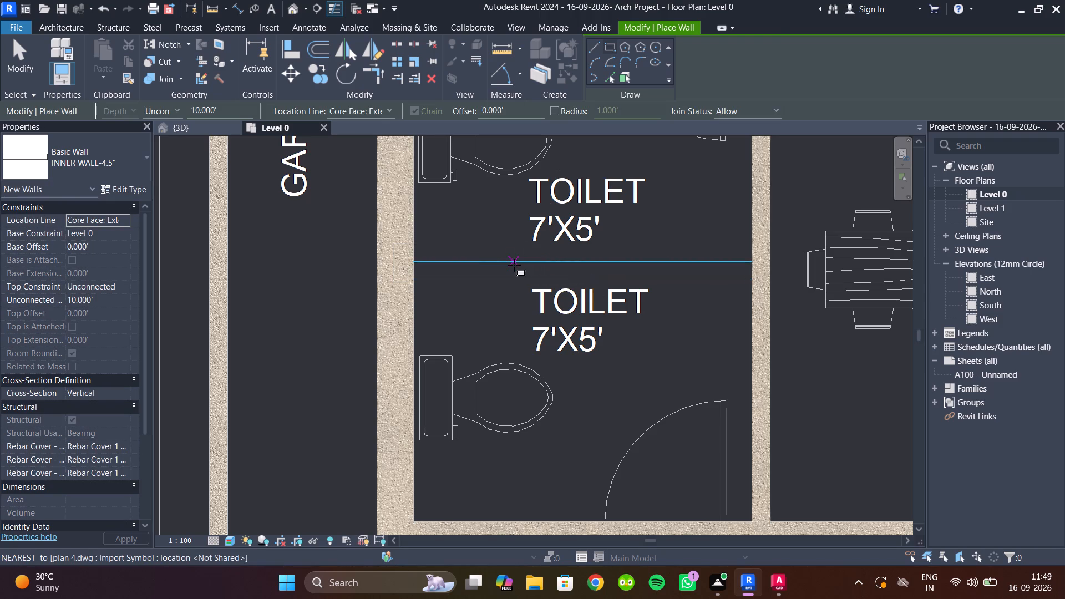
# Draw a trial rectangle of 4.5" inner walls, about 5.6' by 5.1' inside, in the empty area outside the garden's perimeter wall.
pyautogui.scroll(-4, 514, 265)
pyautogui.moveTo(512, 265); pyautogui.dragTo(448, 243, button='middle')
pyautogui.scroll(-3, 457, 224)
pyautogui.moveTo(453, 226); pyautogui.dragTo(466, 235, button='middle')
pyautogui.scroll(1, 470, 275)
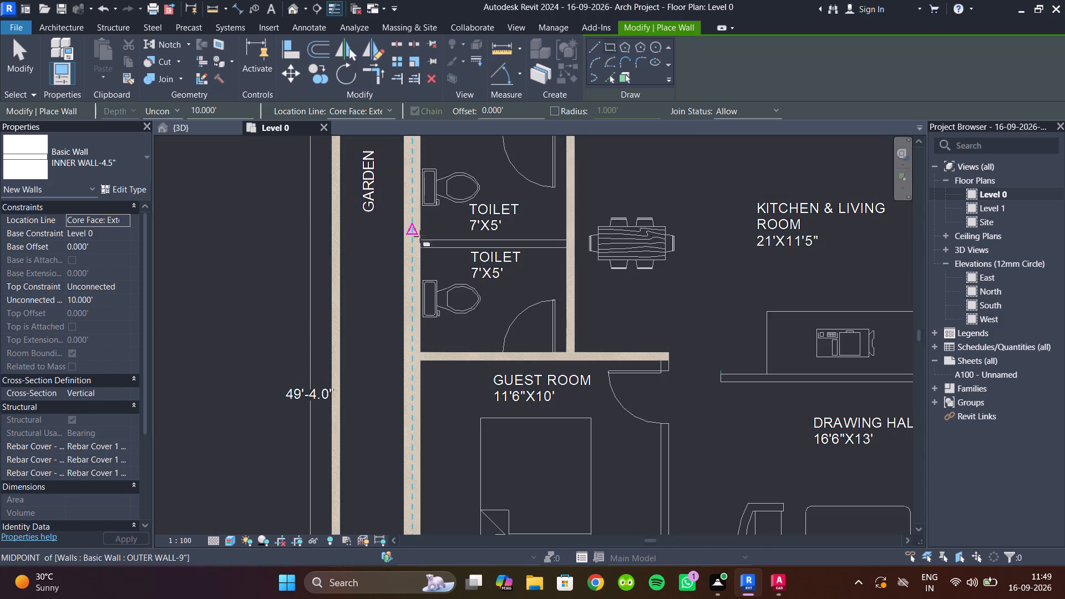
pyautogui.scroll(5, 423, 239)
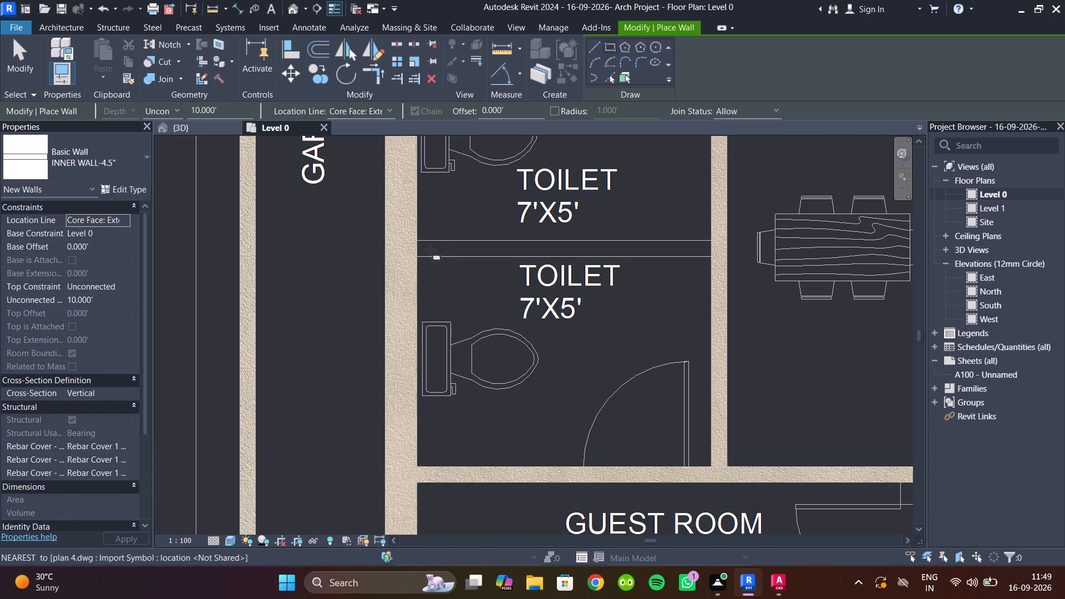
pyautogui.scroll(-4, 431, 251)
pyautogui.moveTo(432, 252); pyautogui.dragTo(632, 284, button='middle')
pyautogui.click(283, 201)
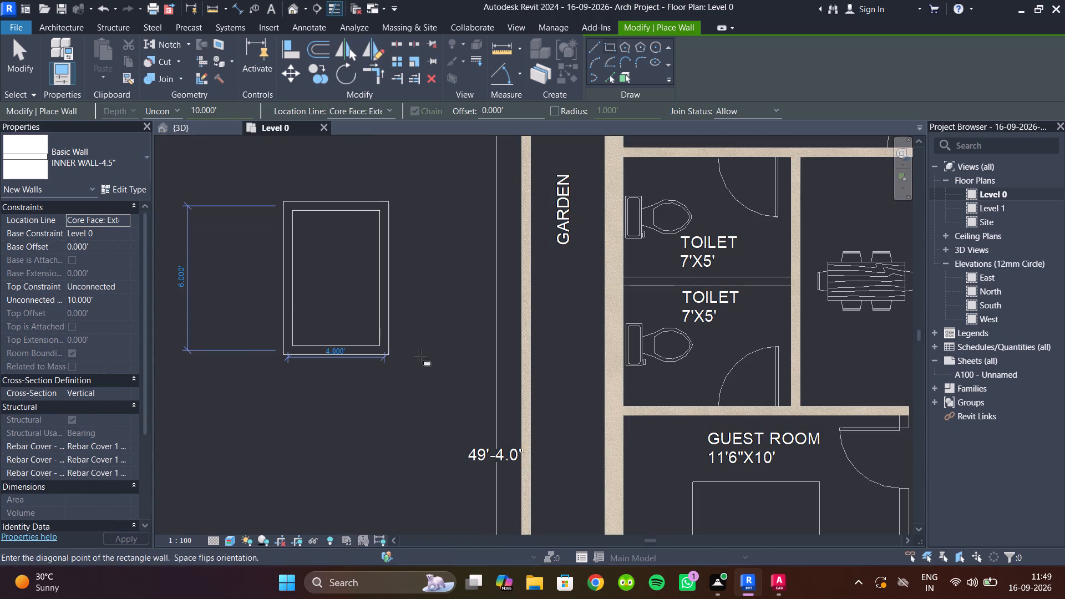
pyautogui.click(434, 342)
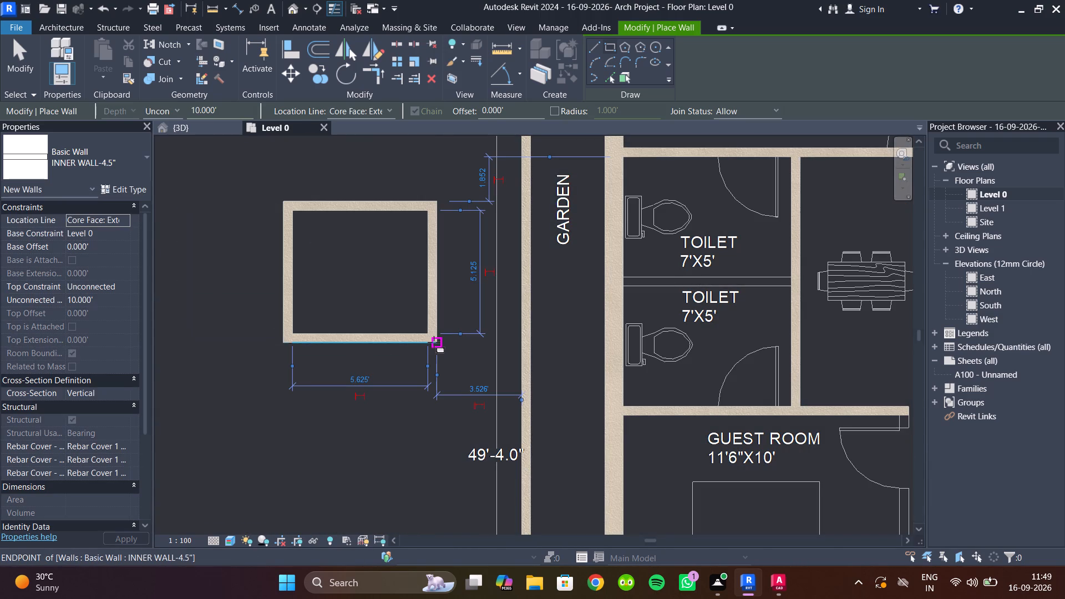
# Draw a straight 4.5" inner wall about 7' long between the two toilets, from the garden-side outer wall to the kitchen-side toilet wall.
pyautogui.moveTo(407, 349); pyautogui.dragTo(328, 343, button='middle')
pyautogui.click(597, 45)
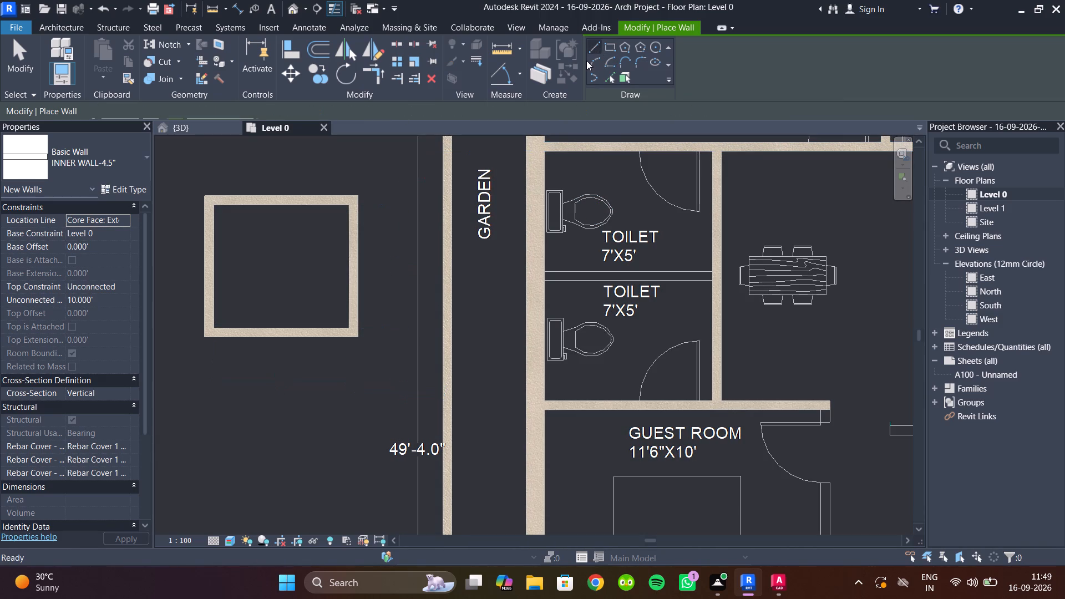
pyautogui.click(259, 397)
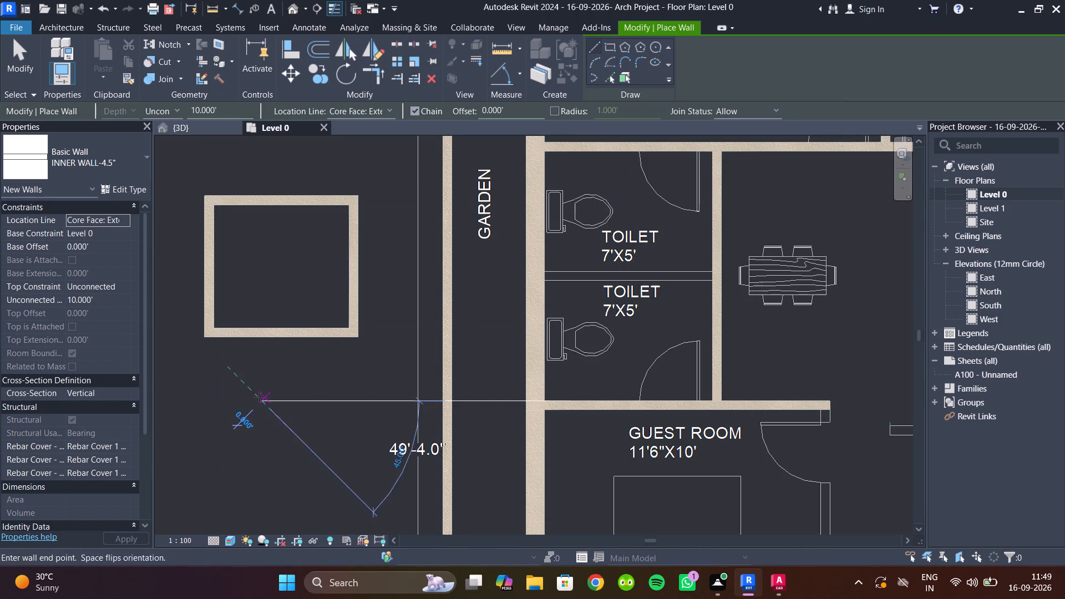
pyautogui.press('Escape')
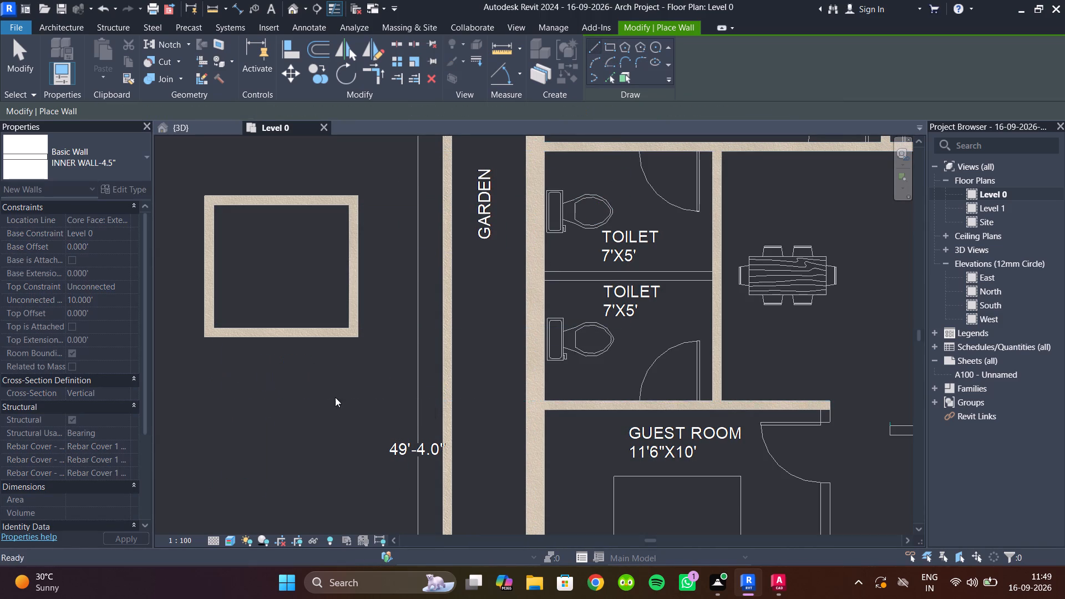
pyautogui.scroll(4, 548, 273)
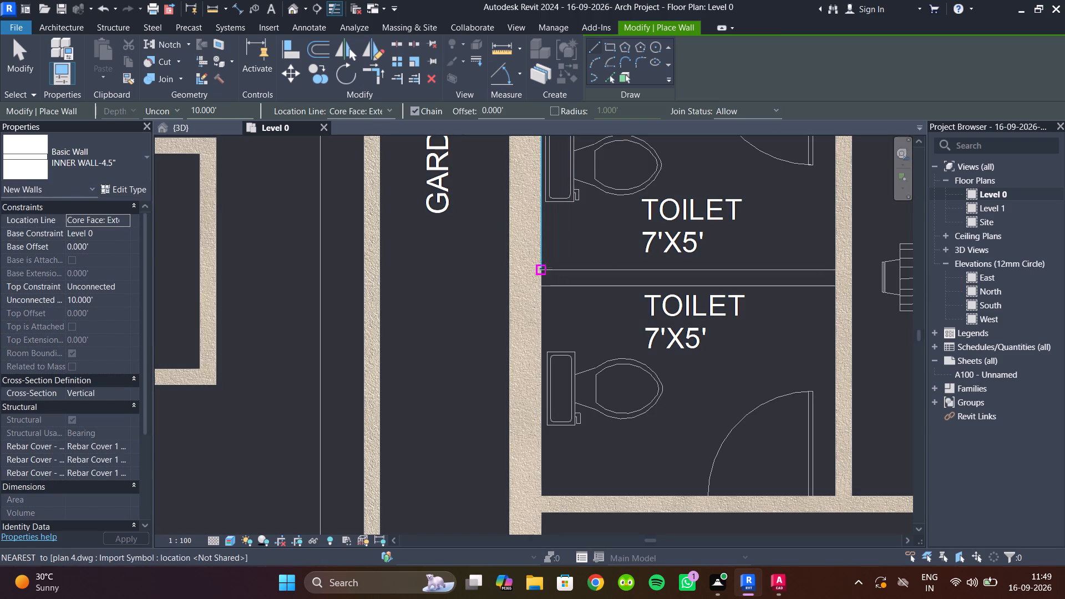
pyautogui.click(546, 268)
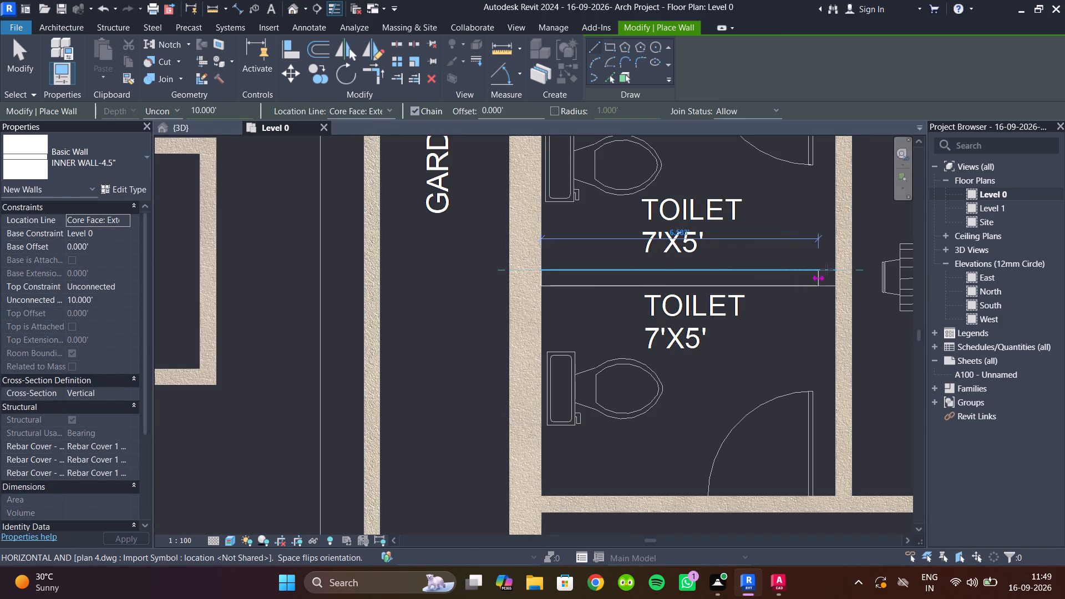
pyautogui.click(837, 269)
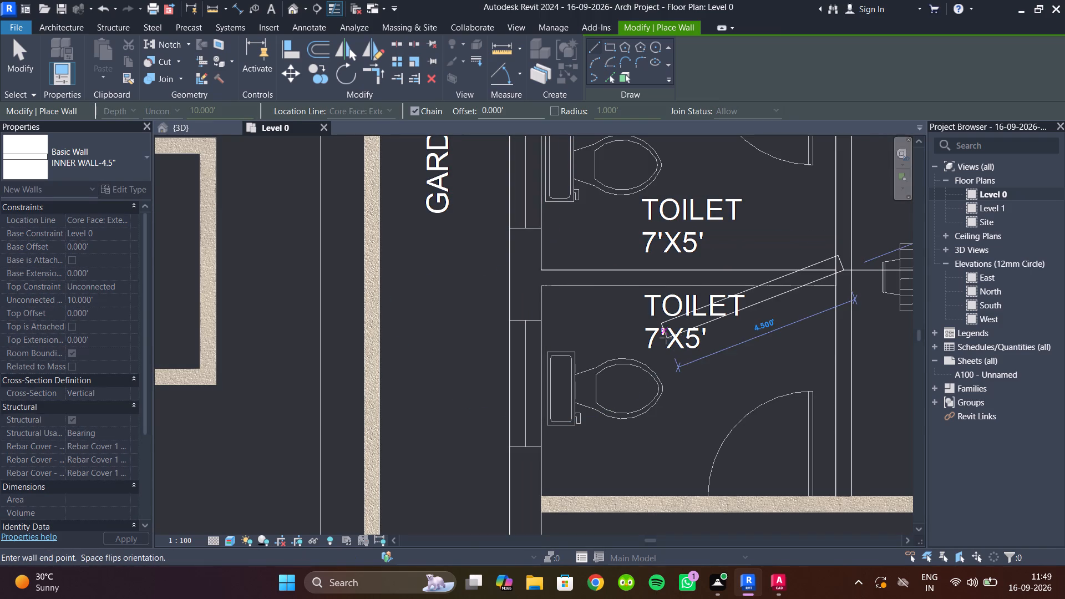
pyautogui.scroll(-6, 647, 352)
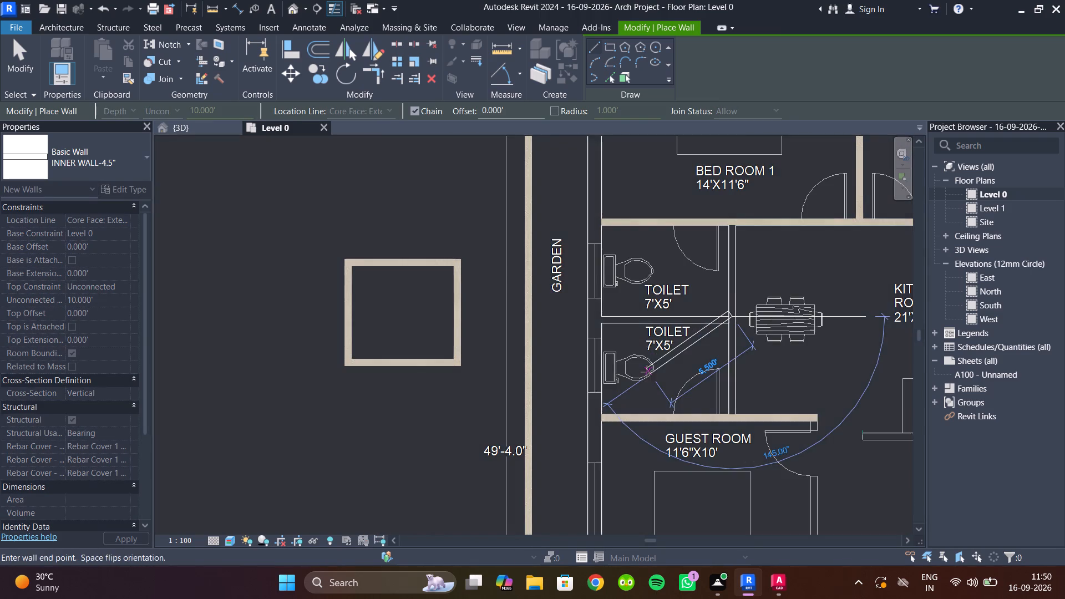
pyautogui.press('Escape')
pyautogui.scroll(-7, 589, 323)
pyautogui.press('Escape')
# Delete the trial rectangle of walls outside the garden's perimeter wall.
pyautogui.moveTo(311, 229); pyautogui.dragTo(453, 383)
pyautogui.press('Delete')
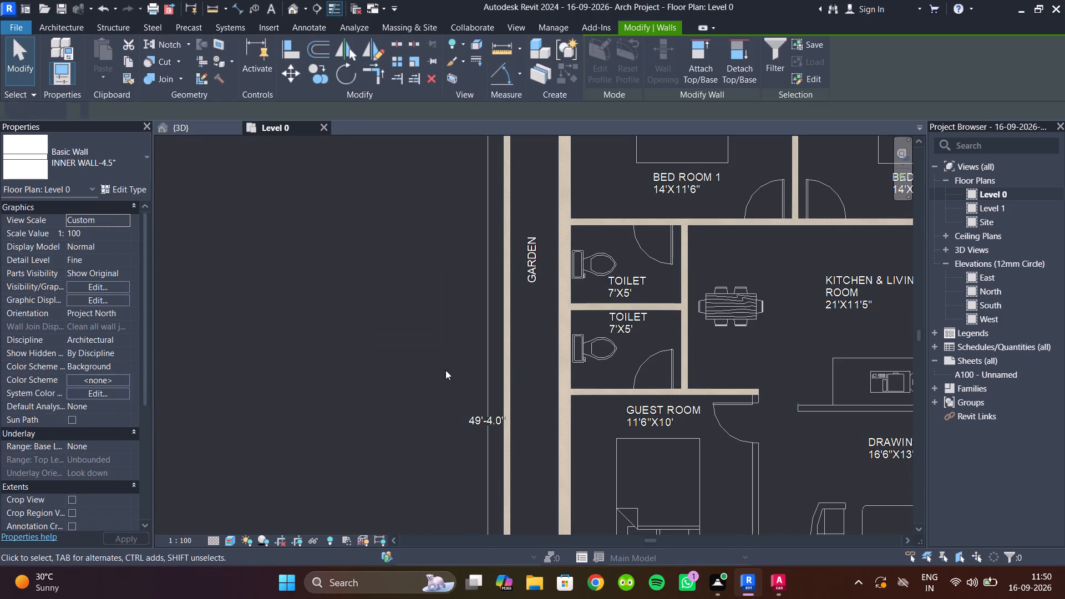
# Start a wall matching the 4.5" inner wall between the toilet and the guest room, saving the project.
pyautogui.scroll(-3, 503, 370)
pyautogui.scroll(-2, 662, 369)
pyautogui.moveTo(656, 369); pyautogui.dragTo(472, 329, button='middle')
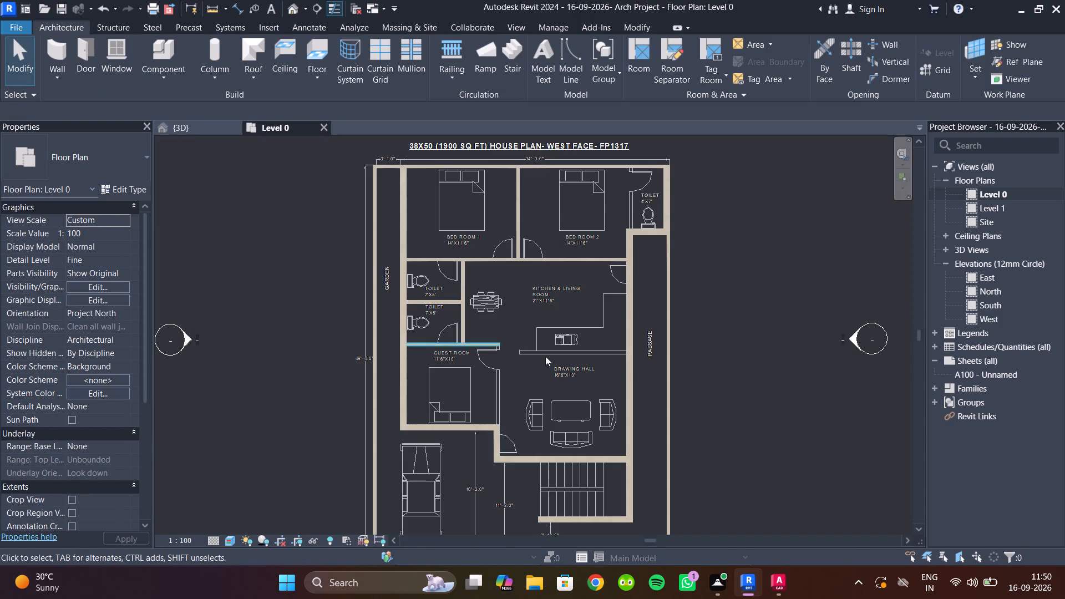
pyautogui.moveTo(523, 408); pyautogui.dragTo(515, 385, button='middle')
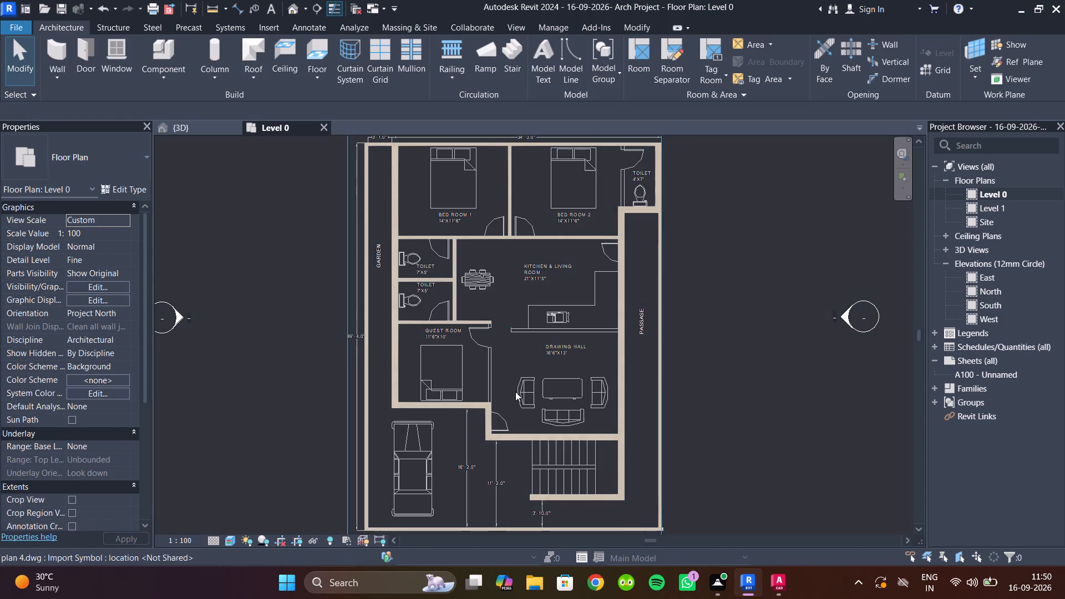
pyautogui.scroll(5, 509, 386)
pyautogui.click(359, 256)
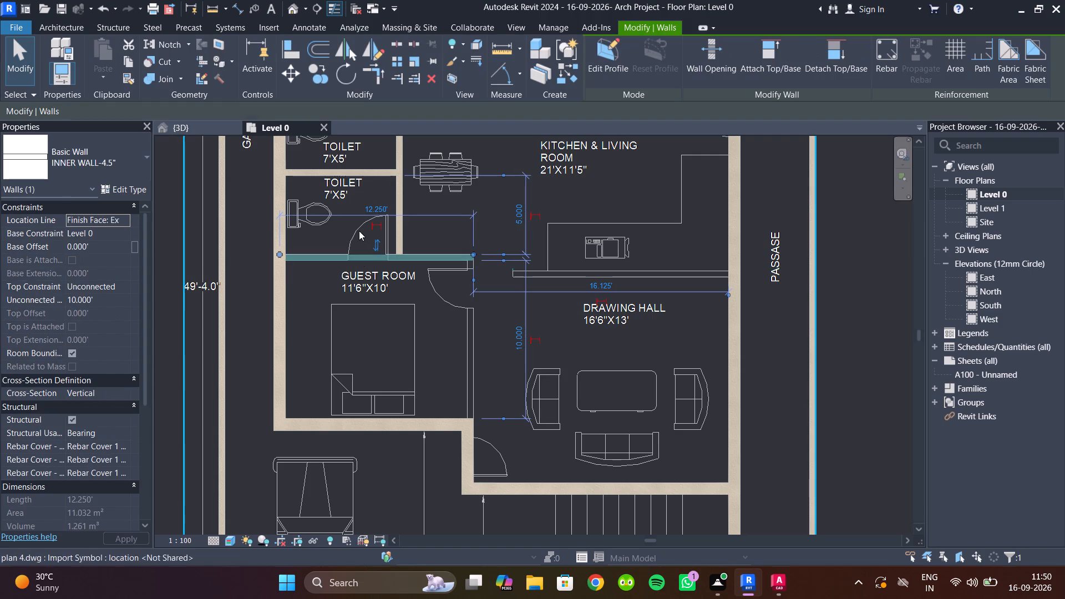
pyautogui.click(567, 74)
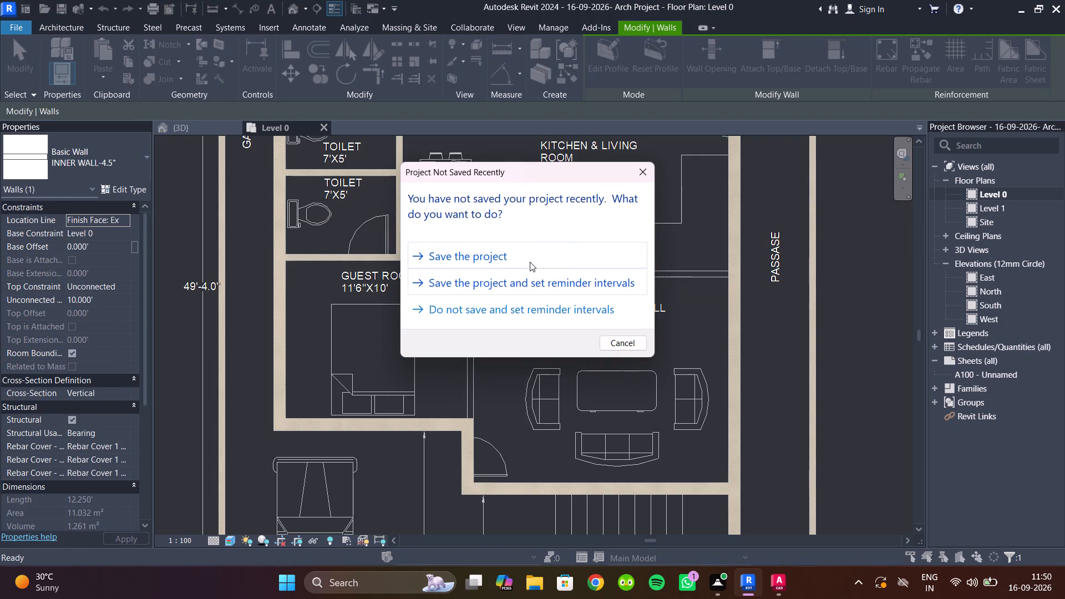
pyautogui.click(537, 256)
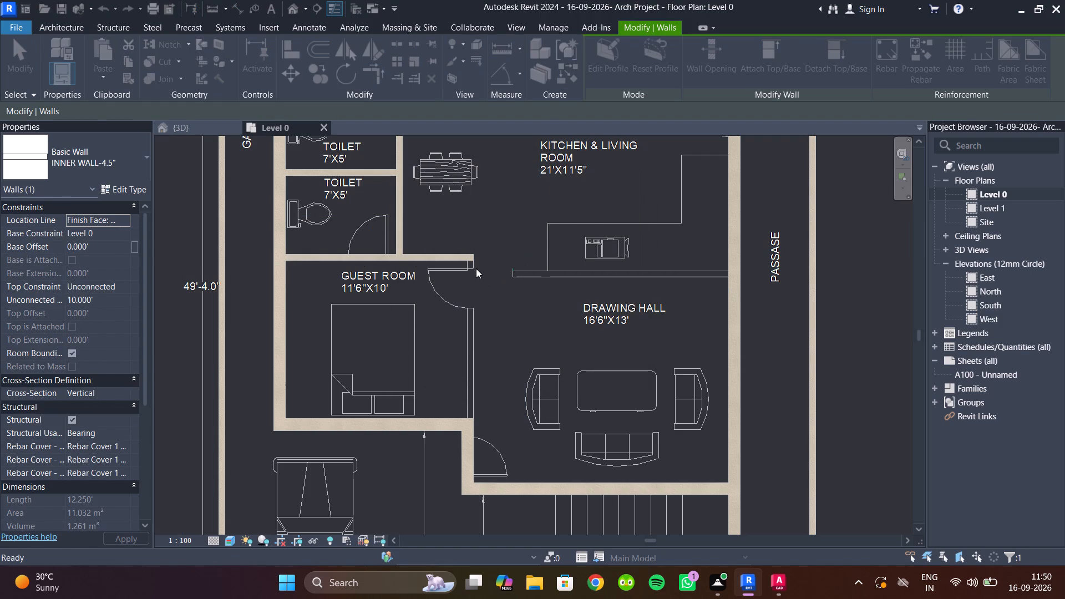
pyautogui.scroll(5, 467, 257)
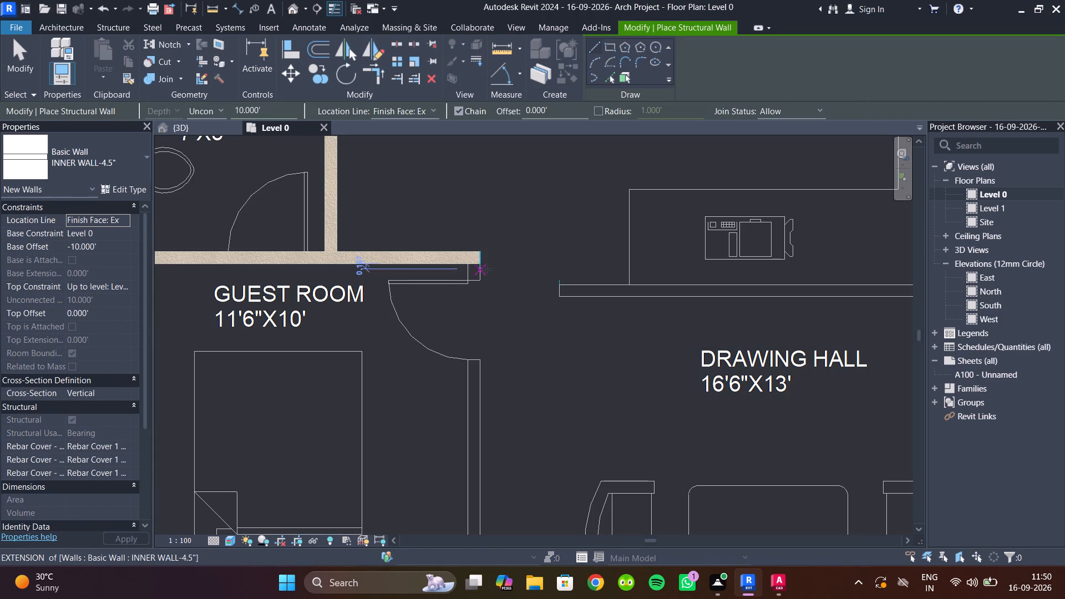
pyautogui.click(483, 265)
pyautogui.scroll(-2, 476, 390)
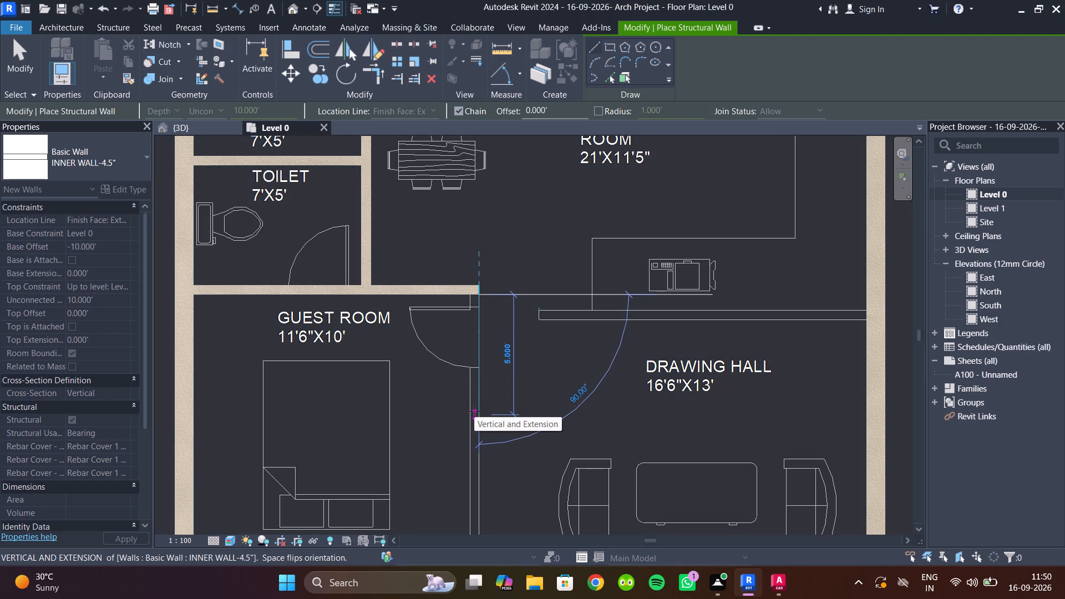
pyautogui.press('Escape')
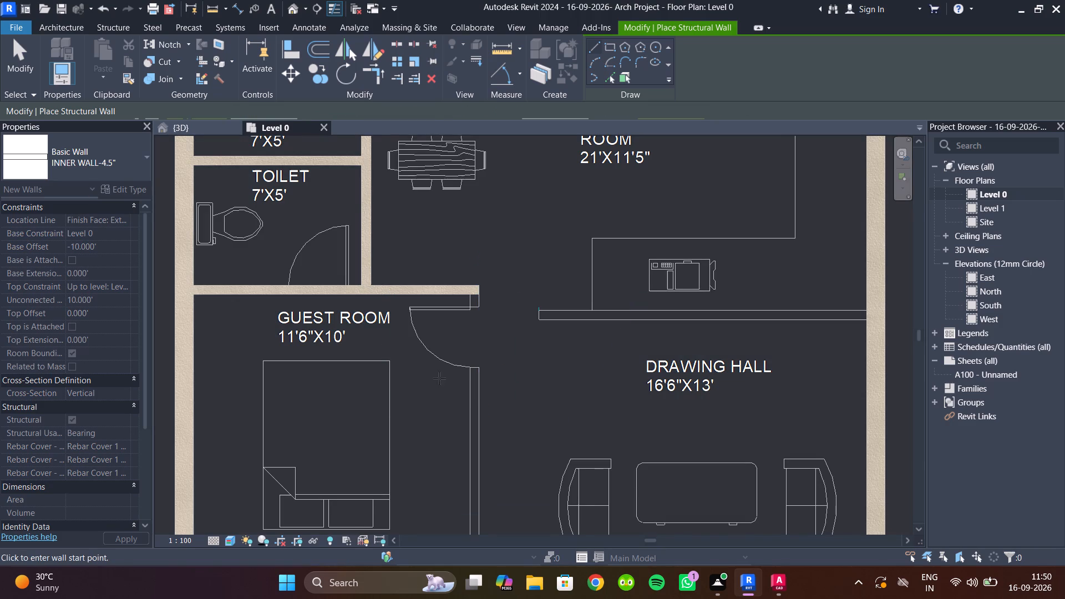
# Draw a 4.5" inner wall between guest room and drawing hall down to the outer wall's corner, base offset 0, unconnected, 10' high.
pyautogui.click(116, 247)
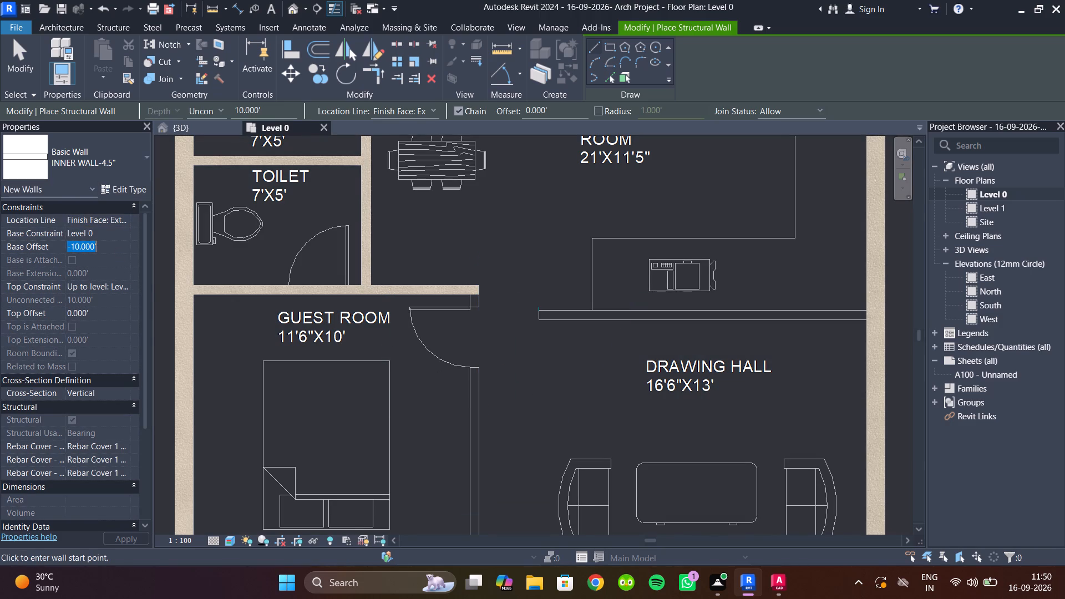
pyautogui.press('0')
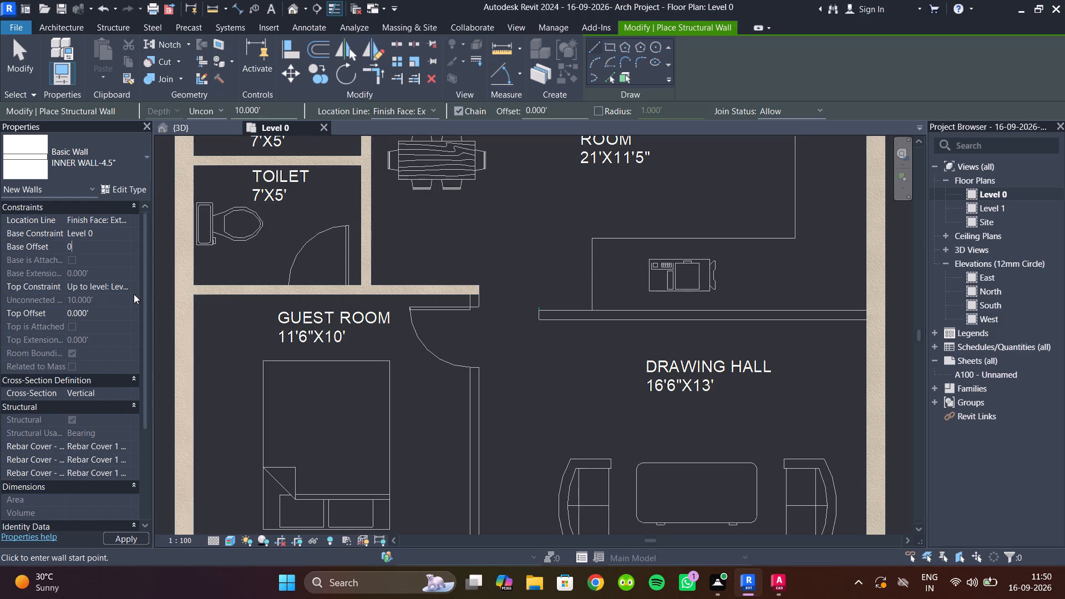
pyautogui.click(126, 290)
pyautogui.click(105, 303)
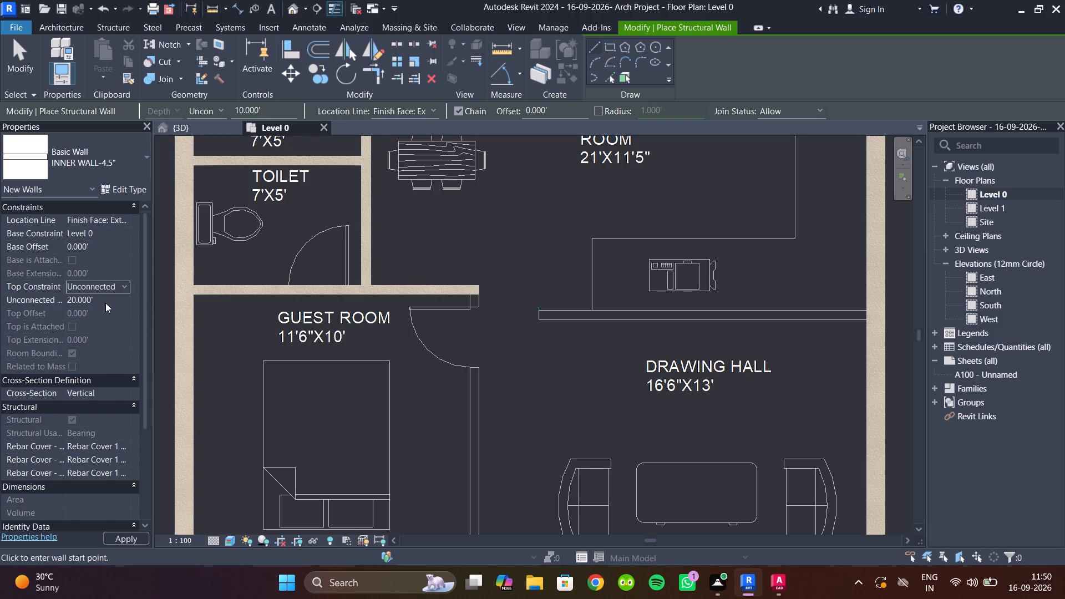
pyautogui.click(106, 300)
pyautogui.write("10'")
pyautogui.click(477, 297)
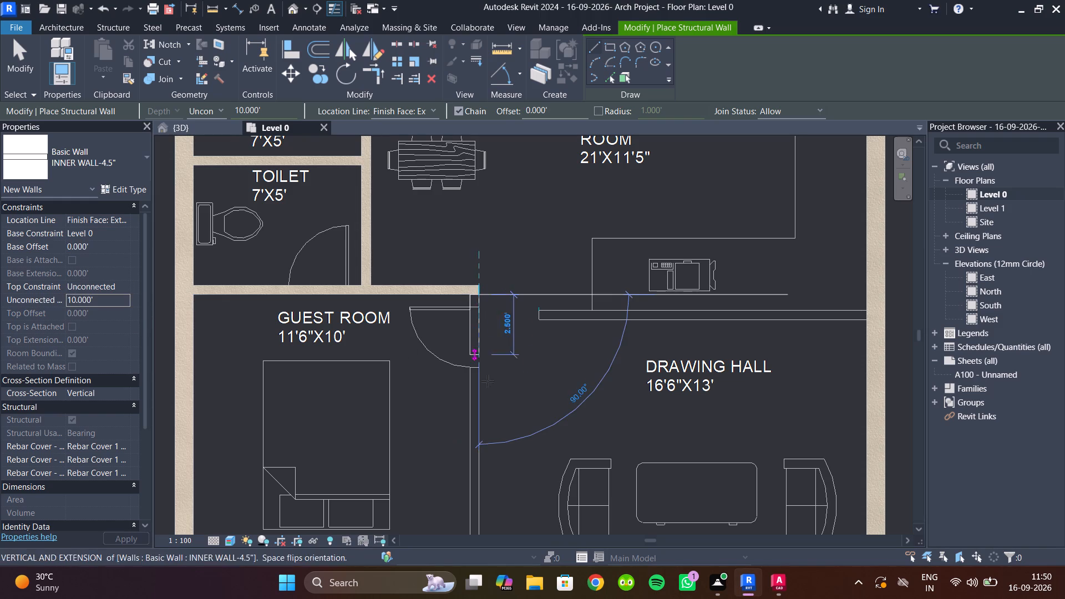
pyautogui.scroll(-3, 481, 488)
pyautogui.moveTo(481, 489); pyautogui.dragTo(469, 322, button='middle')
pyautogui.scroll(5, 471, 337)
pyautogui.click(468, 367)
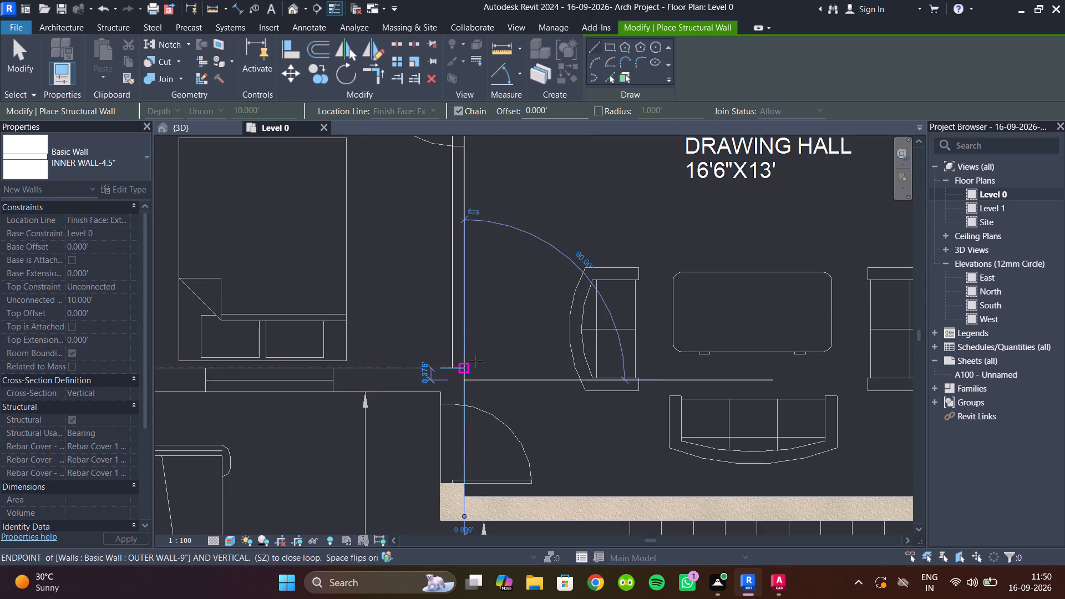
pyautogui.scroll(-4, 500, 303)
pyautogui.press('Escape')
pyautogui.scroll(-5, 500, 303)
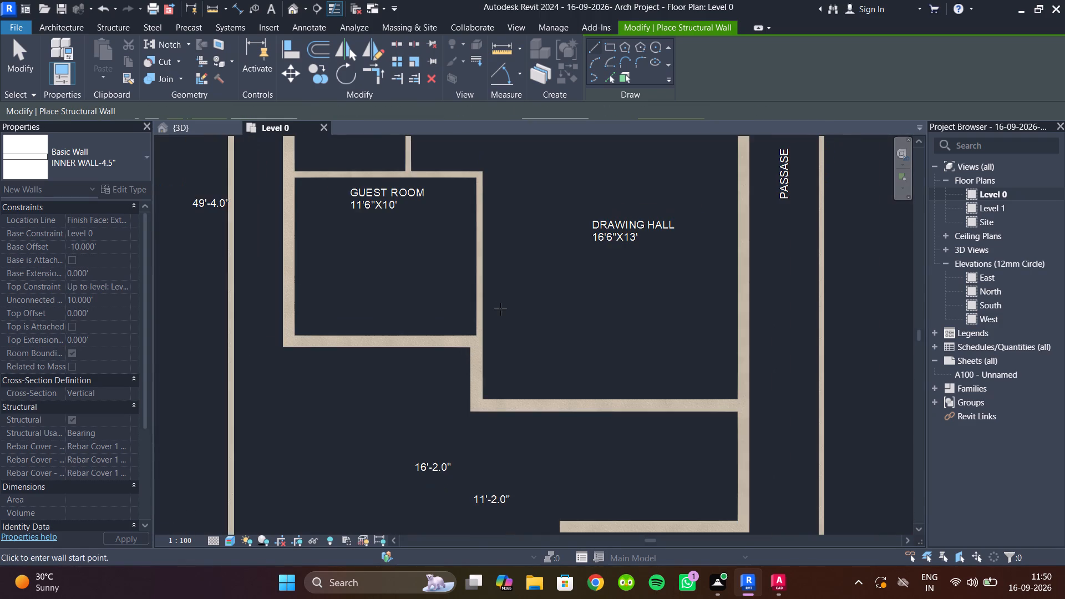
# Draw a straight 4.5" inner wall about 13.6' long between the kitchen and drawing hall, ending at the passage-side outer wall.
pyautogui.moveTo(494, 370); pyautogui.dragTo(480, 527, button='middle')
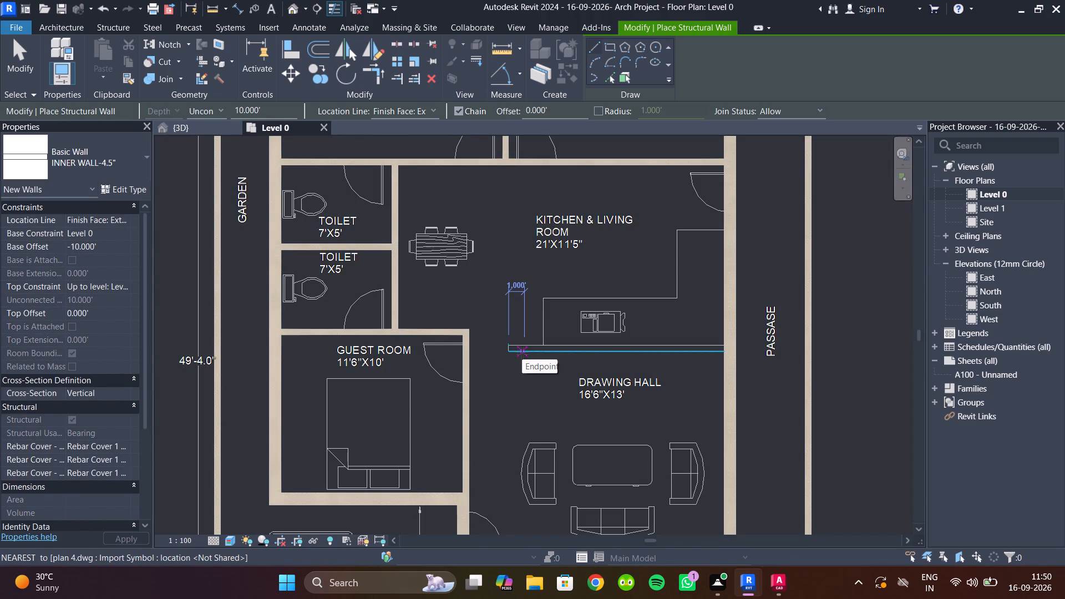
pyautogui.scroll(5, 522, 353)
pyautogui.click(496, 337)
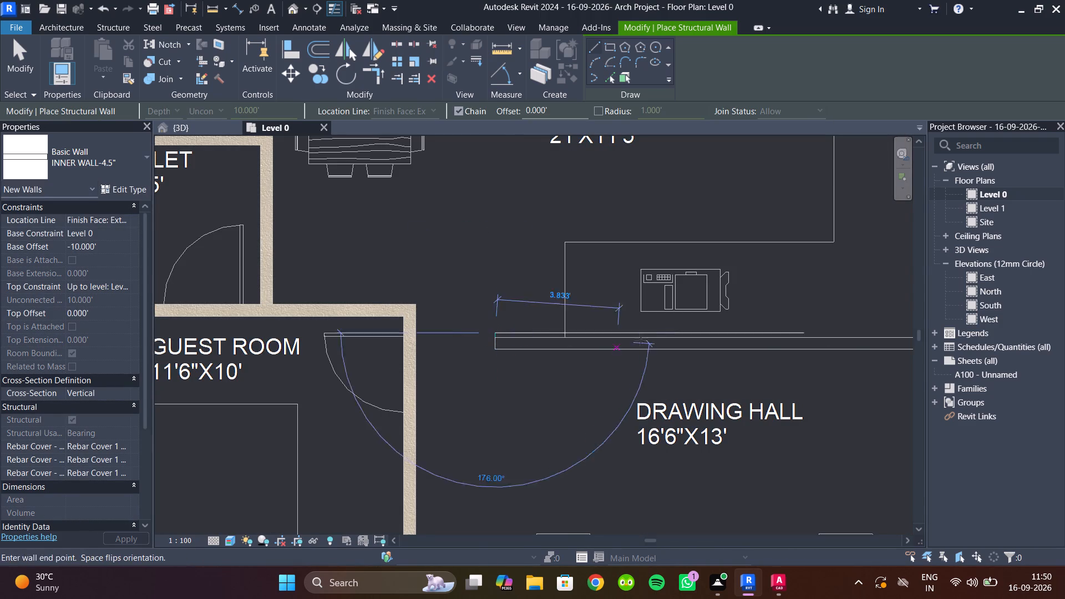
pyautogui.press('Escape')
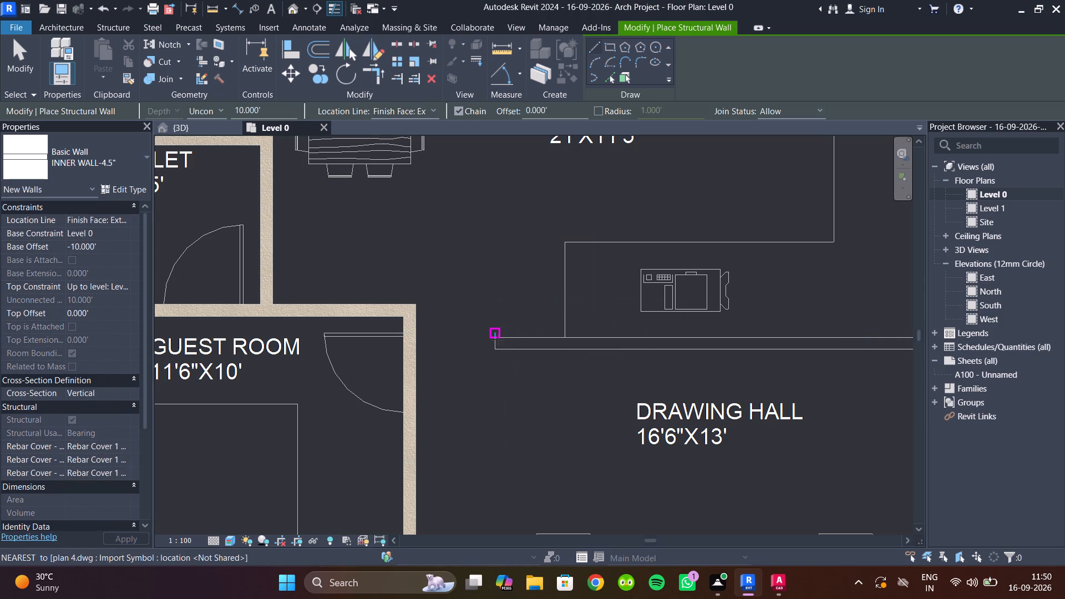
pyautogui.click(498, 339)
pyautogui.scroll(-3, 767, 346)
pyautogui.moveTo(765, 346); pyautogui.dragTo(393, 393, button='middle')
pyautogui.scroll(2, 460, 393)
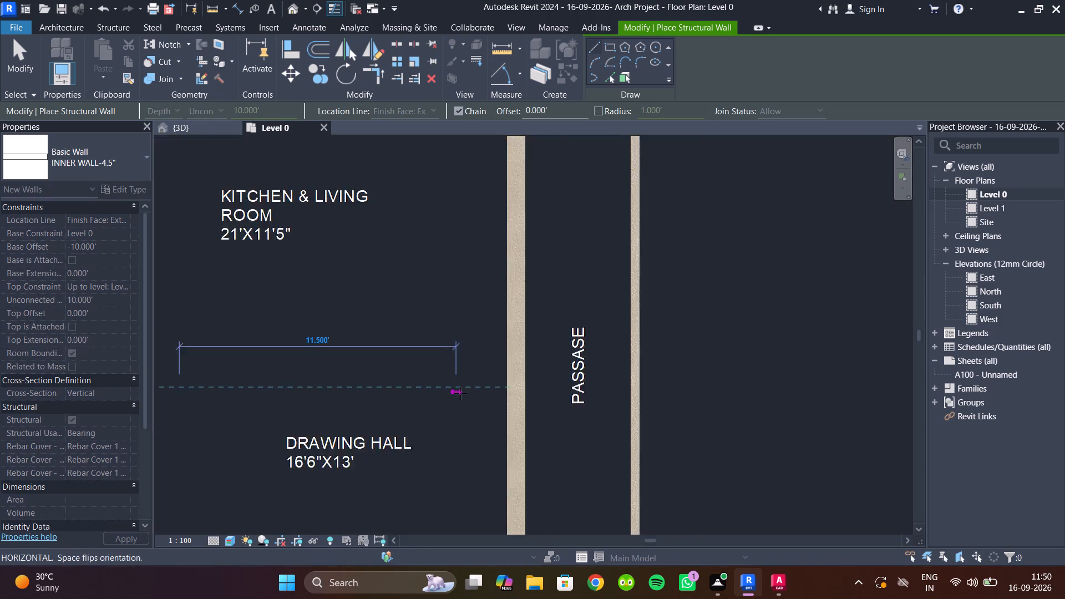
pyautogui.scroll(2, 460, 393)
pyautogui.click(531, 386)
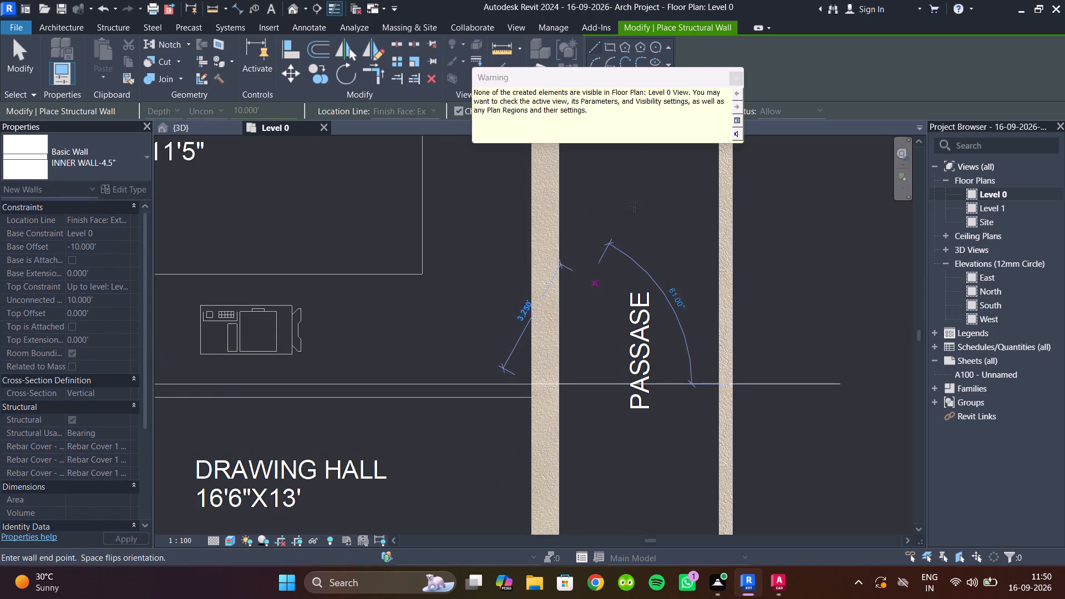
pyautogui.click(740, 74)
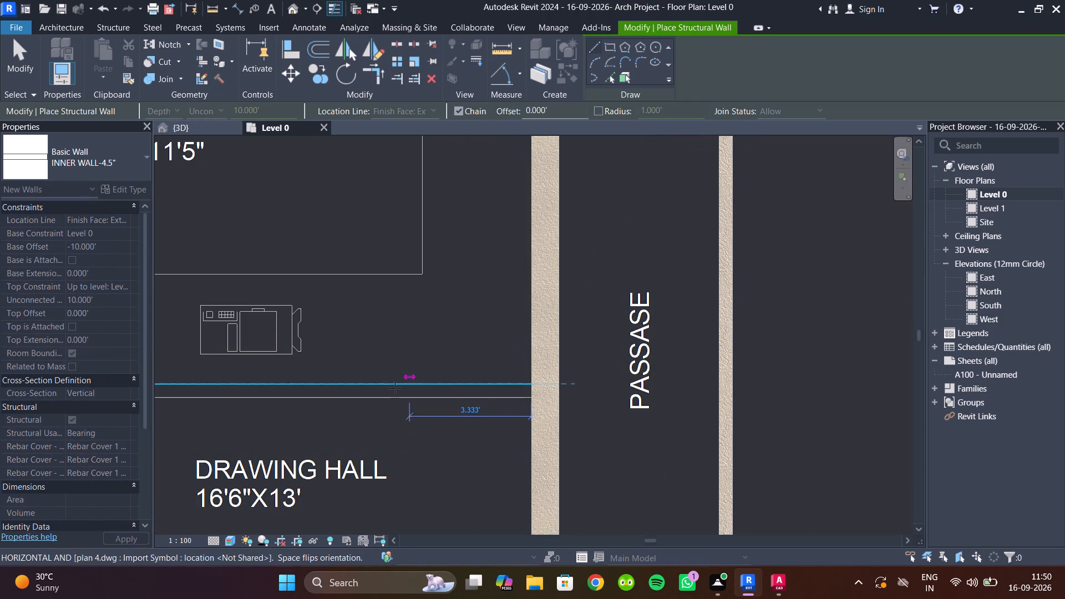
pyautogui.press('Escape')
pyautogui.press('Escape')
pyautogui.click(367, 390)
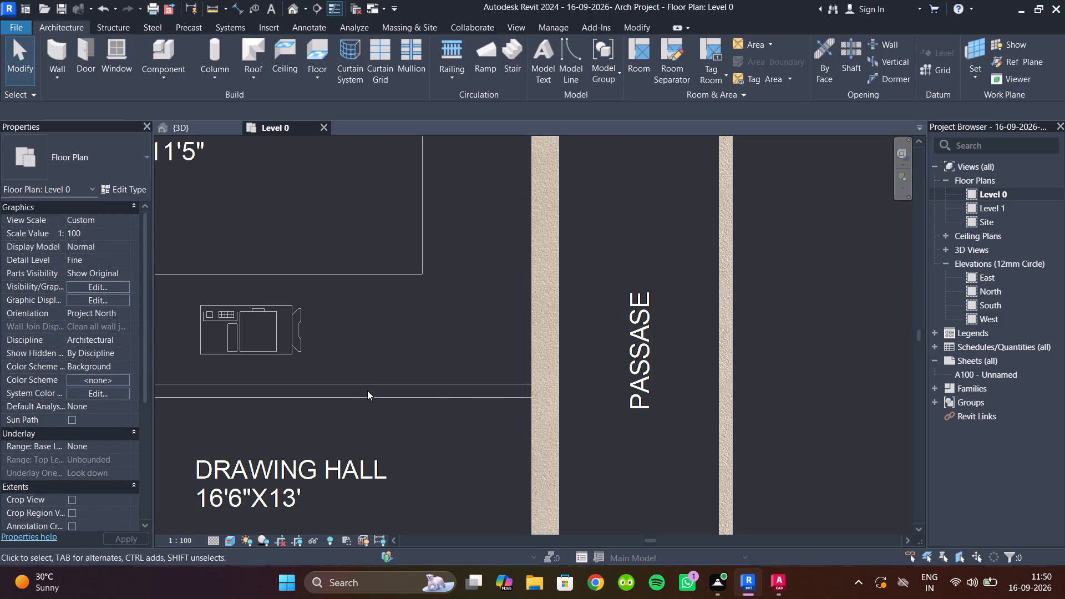
pyautogui.press('Escape')
pyautogui.scroll(-5, 372, 385)
pyautogui.click(292, 389)
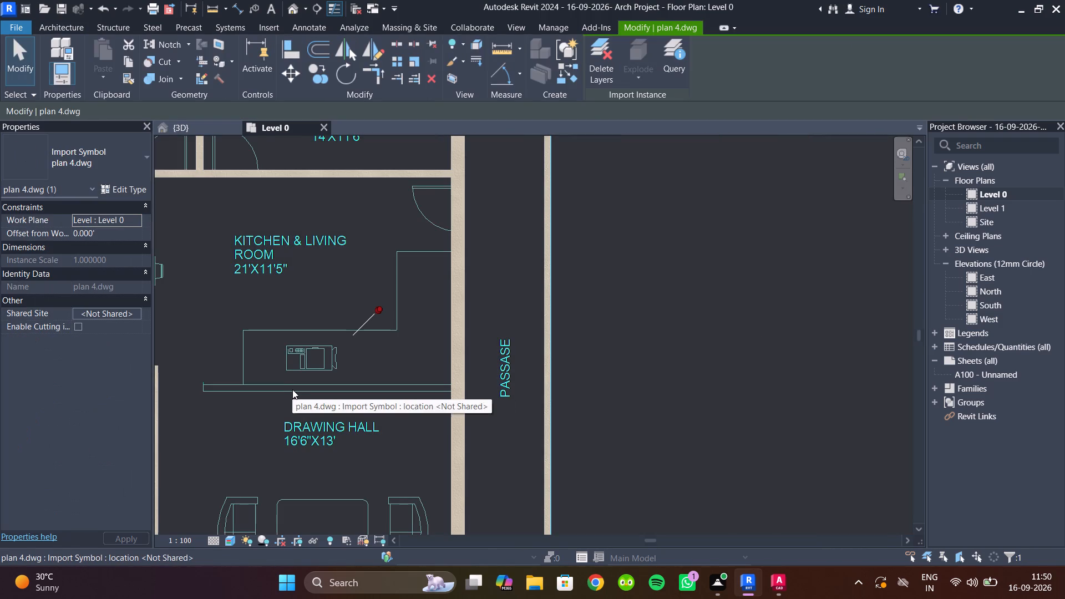
pyautogui.press('Escape')
pyautogui.scroll(-5, 428, 396)
# In the 3D view, set the kitchen–drawing hall wall to base offset 0, top constraint Unconnected and height 10'.
pyautogui.click(192, 121)
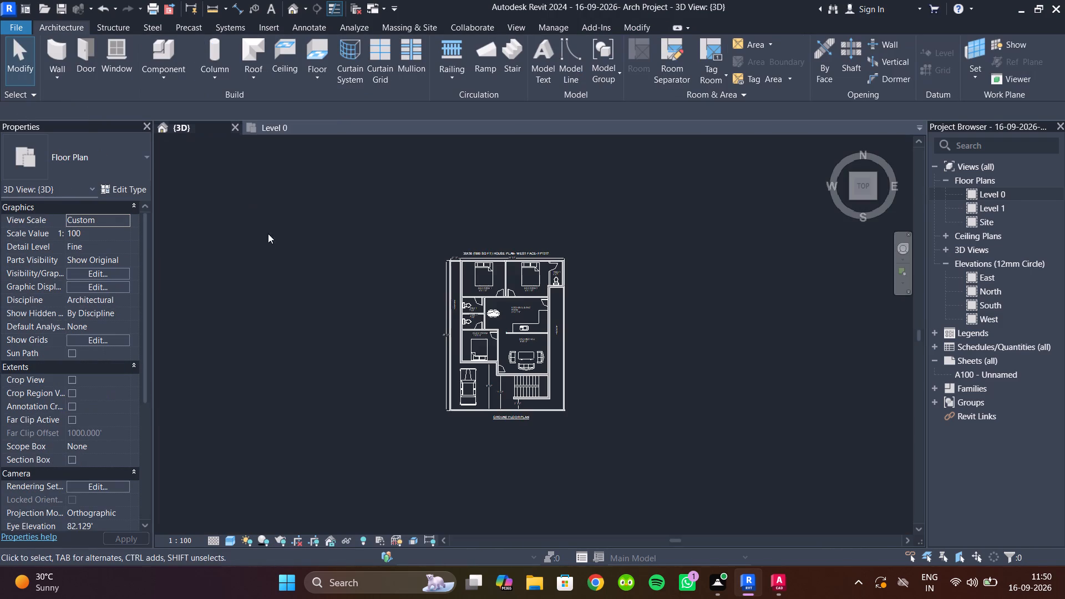
pyautogui.scroll(-3, 387, 319)
pyautogui.keyDown('shift'); pyautogui.moveTo(386, 330); pyautogui.dragTo(337, 82, button='middle'); pyautogui.keyUp('shift')
pyautogui.scroll(5, 468, 372)
pyautogui.keyDown('shift'); pyautogui.moveTo(473, 399); pyautogui.dragTo(471, 395, button='middle'); pyautogui.keyUp('shift')
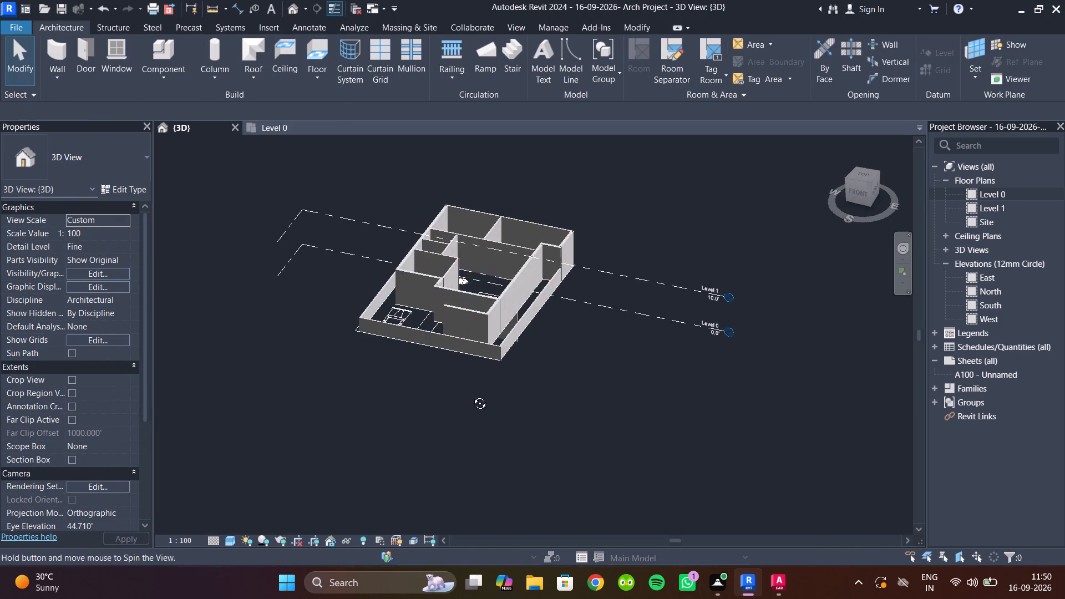
pyautogui.keyDown('shift'); pyautogui.moveTo(471, 395); pyautogui.dragTo(484, 278, button='middle'); pyautogui.keyUp('shift')
pyautogui.click(496, 344)
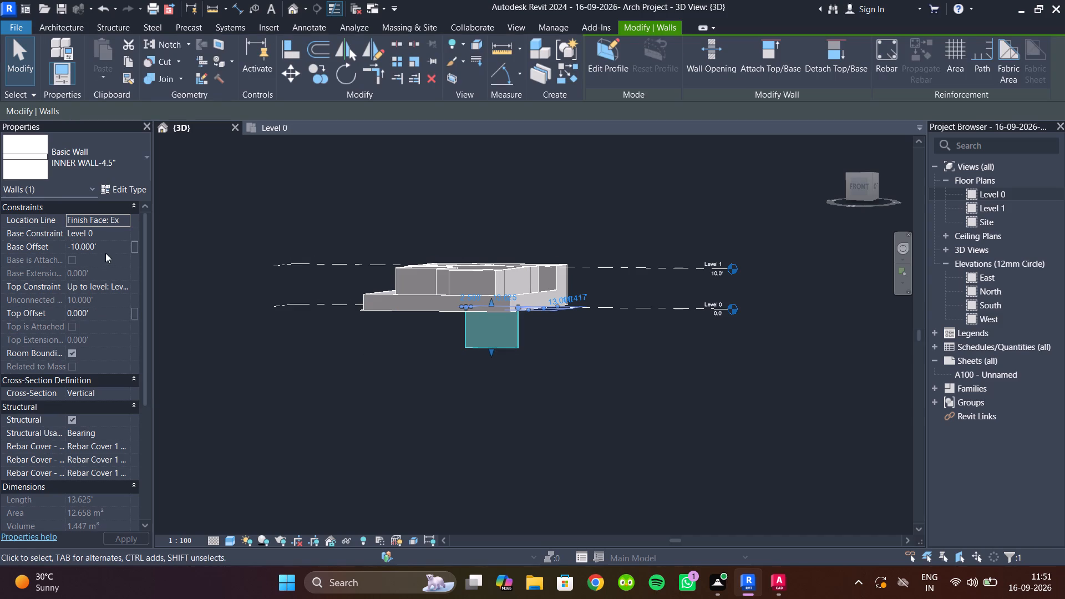
pyautogui.click(109, 242)
pyautogui.press('0')
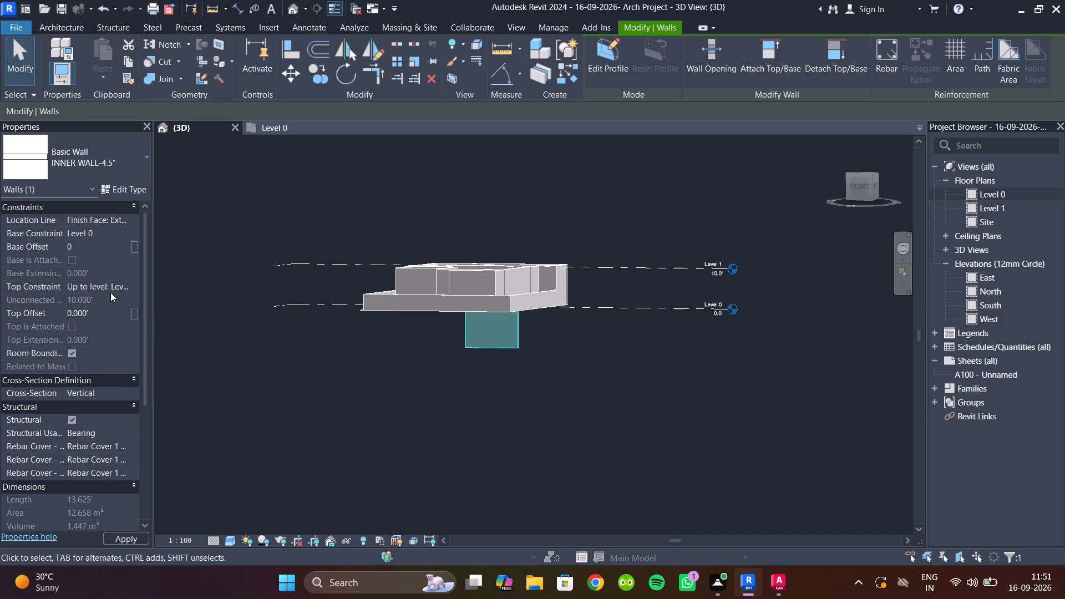
pyautogui.click(110, 285)
pyautogui.click(129, 286)
pyautogui.click(118, 297)
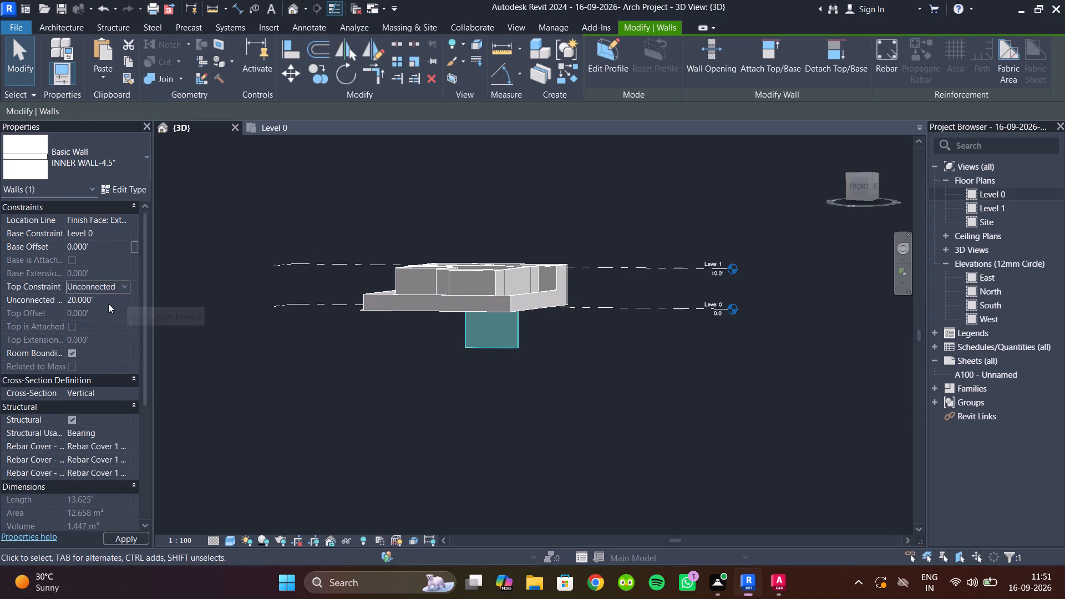
pyautogui.click(102, 299)
pyautogui.press('4')
pyautogui.press('BackSpace')
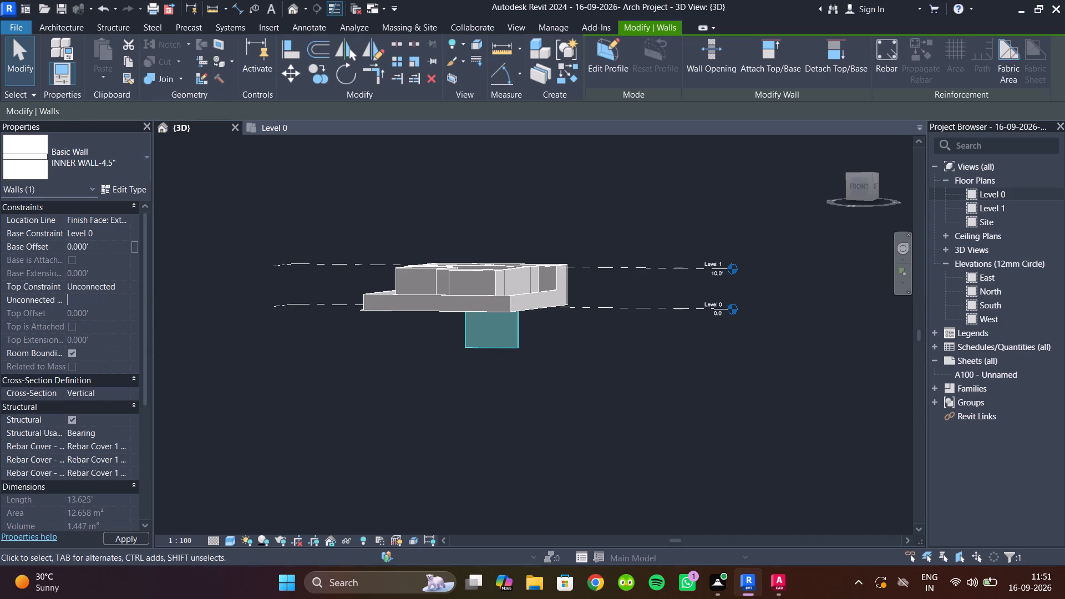
pyautogui.write("10'")
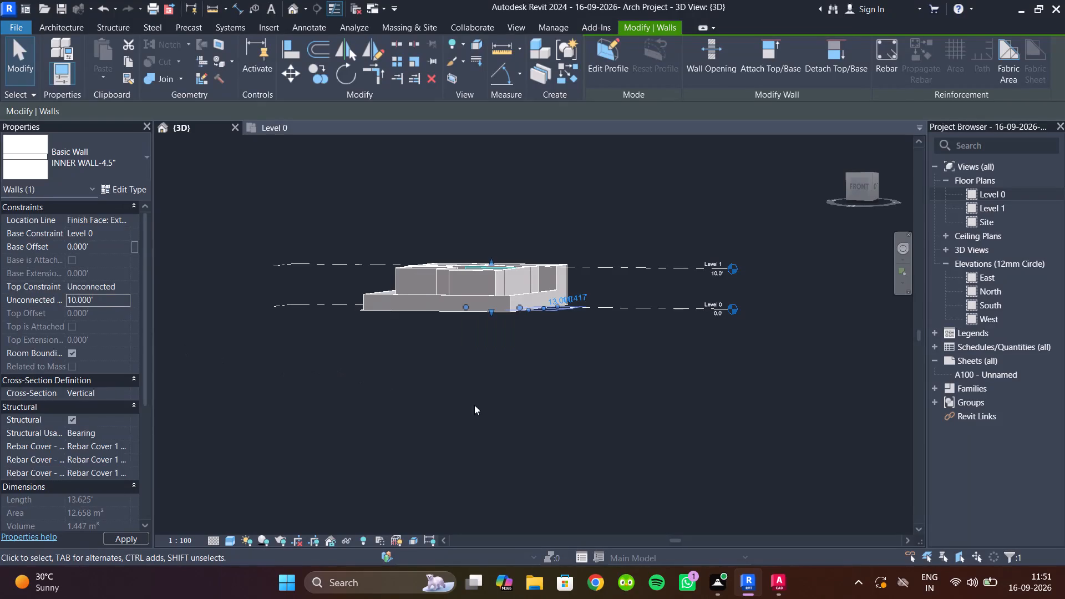
pyautogui.click(493, 414)
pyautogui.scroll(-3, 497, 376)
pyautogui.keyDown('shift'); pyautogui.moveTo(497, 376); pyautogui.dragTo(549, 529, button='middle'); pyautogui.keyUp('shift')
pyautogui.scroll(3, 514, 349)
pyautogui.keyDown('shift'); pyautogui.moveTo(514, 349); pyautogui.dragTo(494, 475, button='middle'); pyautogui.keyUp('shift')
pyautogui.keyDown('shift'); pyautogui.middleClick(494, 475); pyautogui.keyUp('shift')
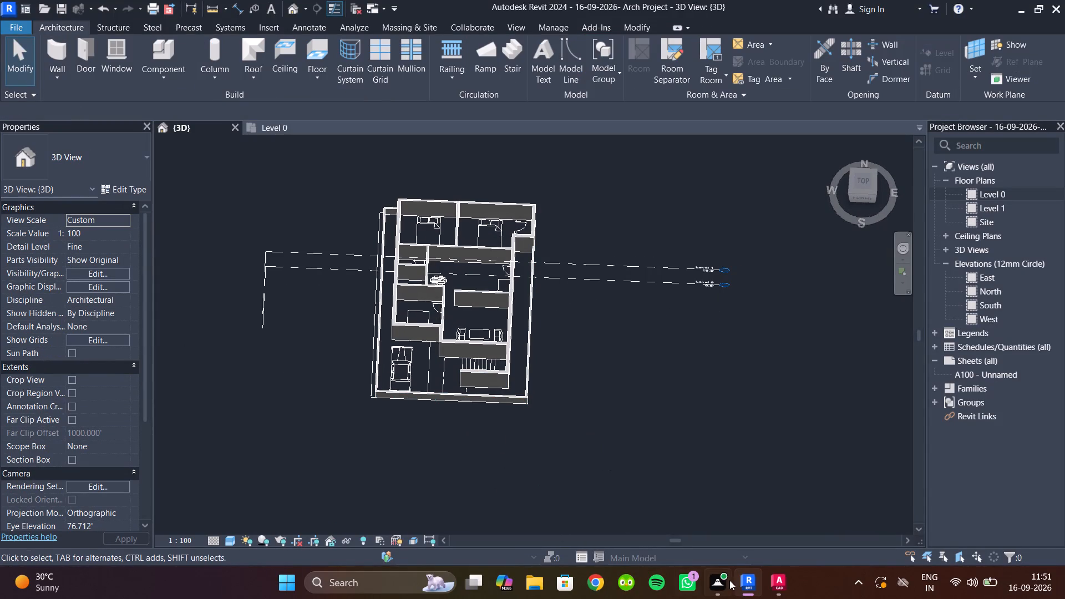
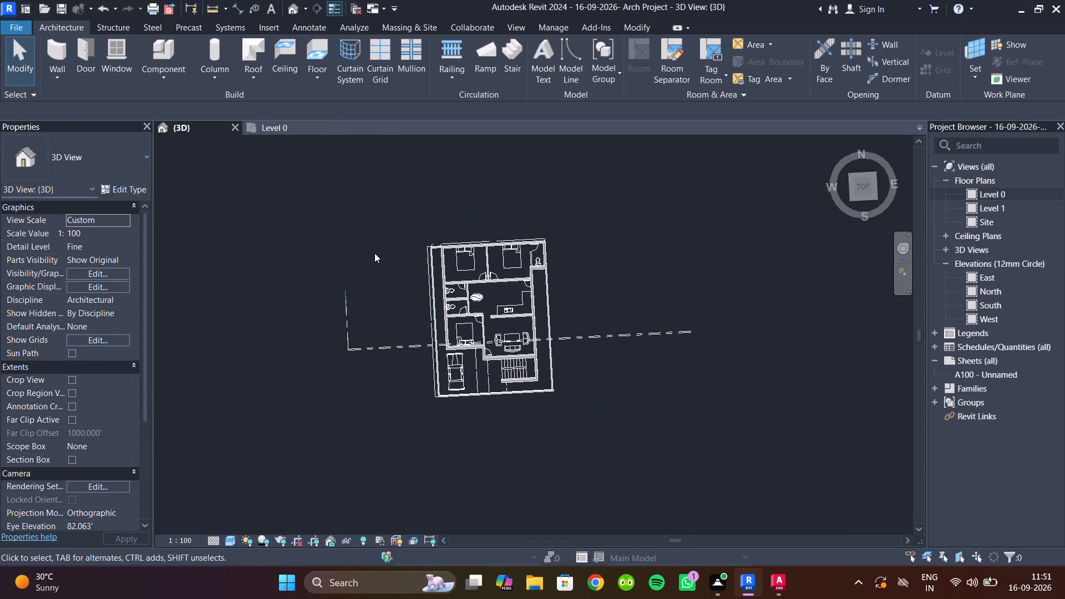
# On Level 0, draw a 4.5" inner wall about 7.75' long between Bed Room 2 and its toilet, ending at the 9" outer wall.
pyautogui.click(262, 129)
pyautogui.scroll(-5, 472, 304)
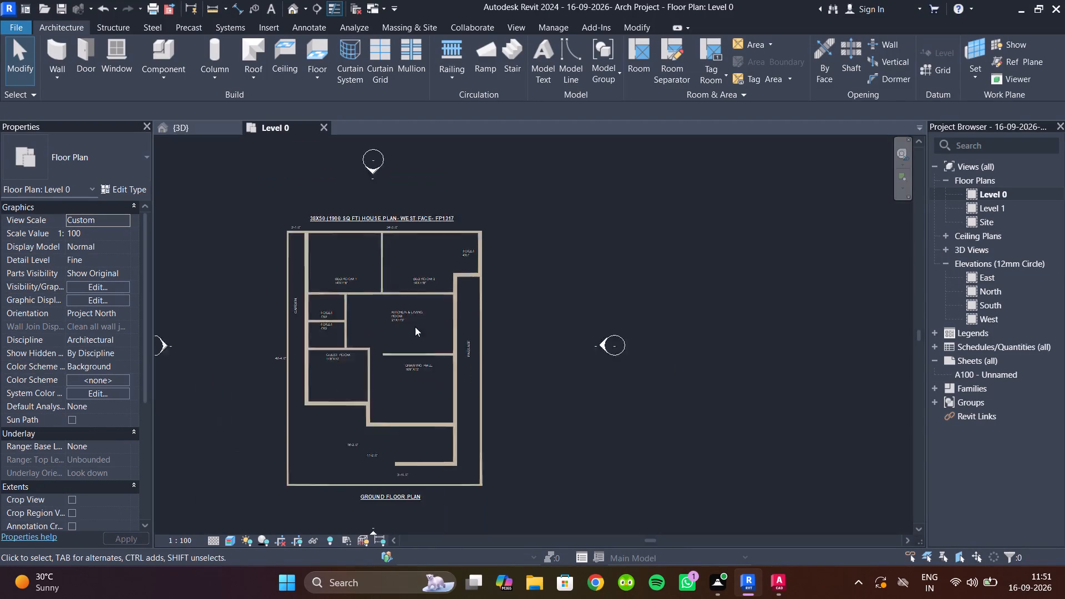
pyautogui.scroll(-2, 470, 345)
pyautogui.keyDown('shift'); pyautogui.moveTo(470, 345); pyautogui.dragTo(498, 352, button='middle'); pyautogui.keyUp('shift')
pyautogui.scroll(1, 429, 365)
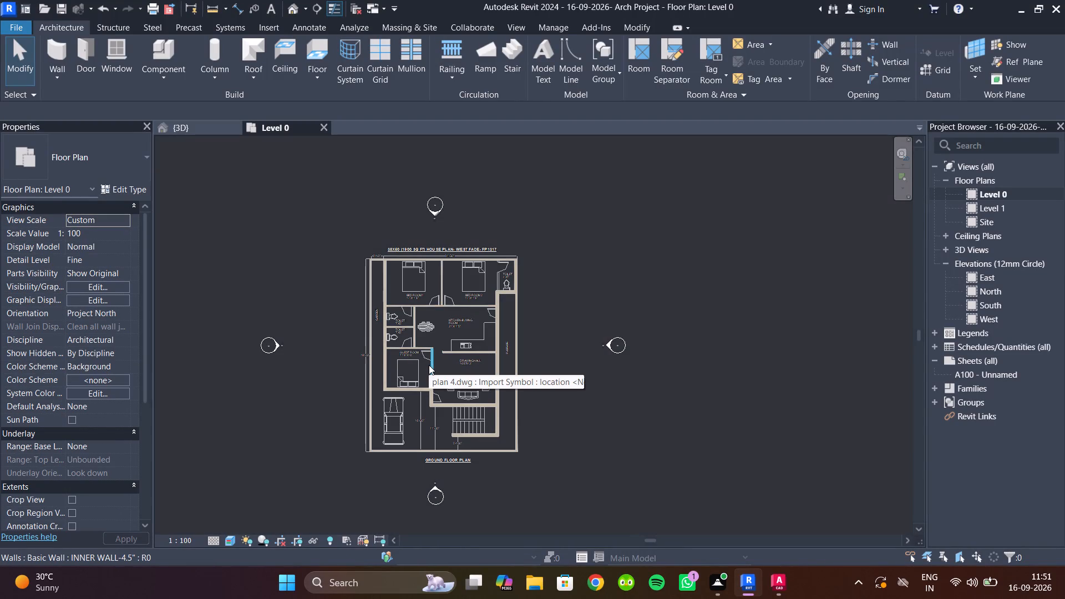
pyautogui.scroll(6, 489, 271)
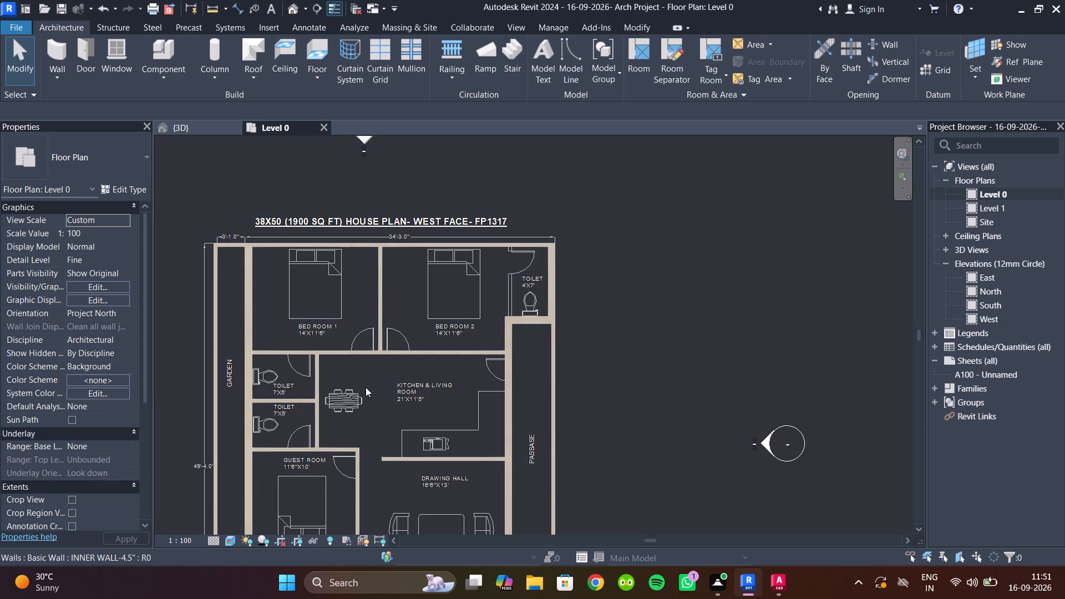
pyautogui.click(48, 58)
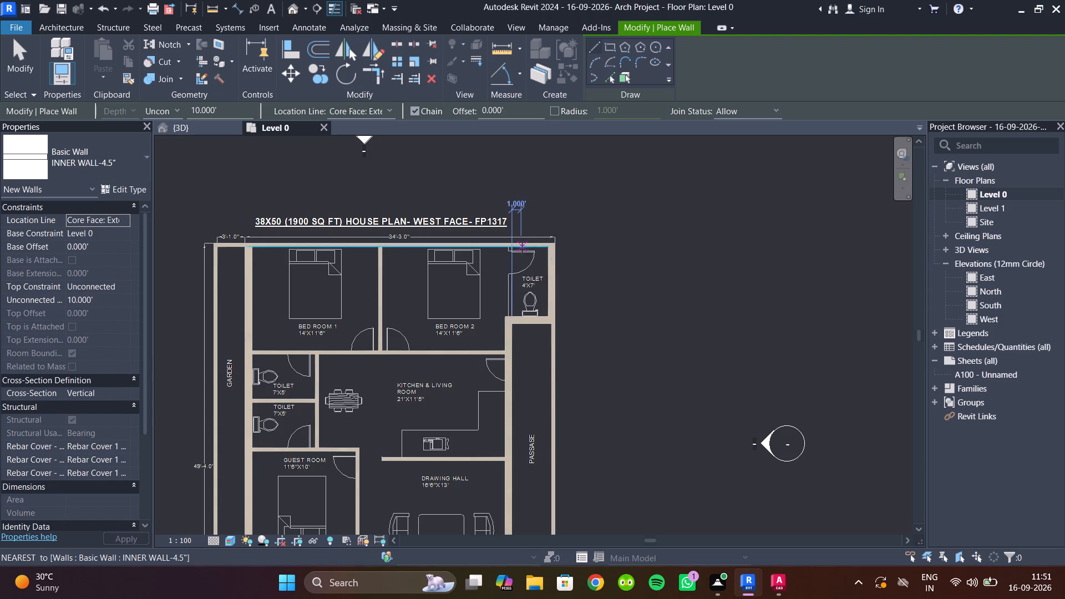
pyautogui.scroll(17, 522, 248)
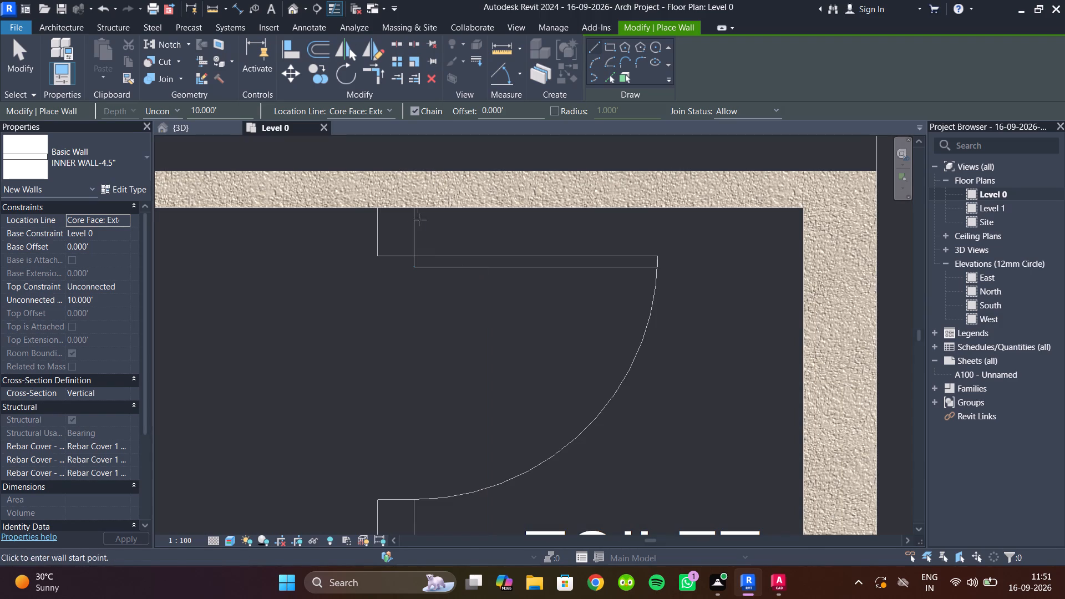
pyautogui.click(413, 211)
pyautogui.scroll(-5, 402, 424)
pyautogui.moveTo(402, 426); pyautogui.dragTo(402, 425, button='middle')
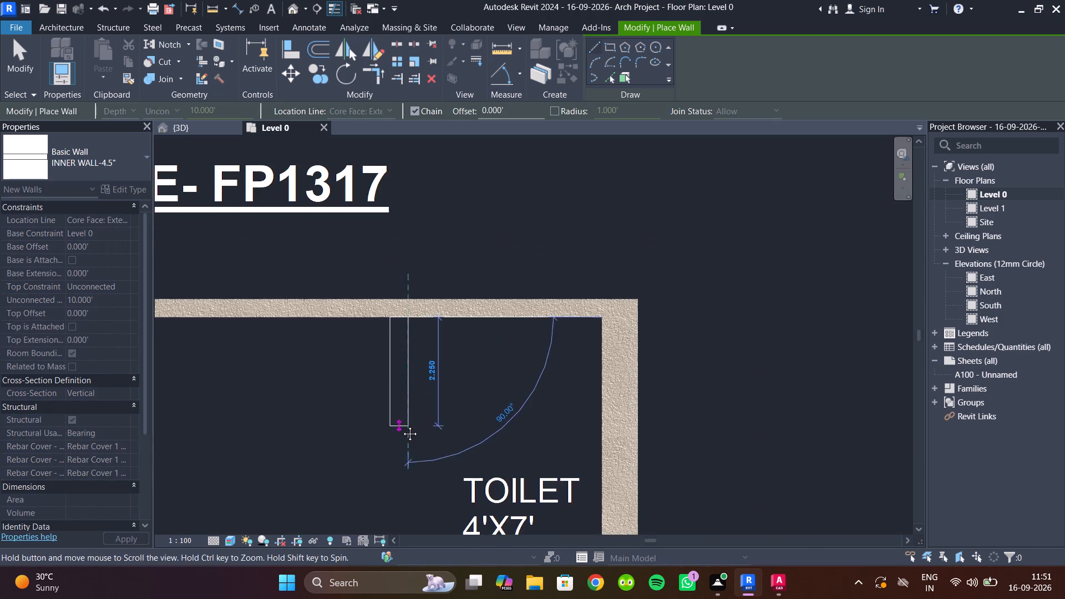
pyautogui.moveTo(402, 425); pyautogui.dragTo(392, 213, button='middle')
pyautogui.scroll(3, 396, 464)
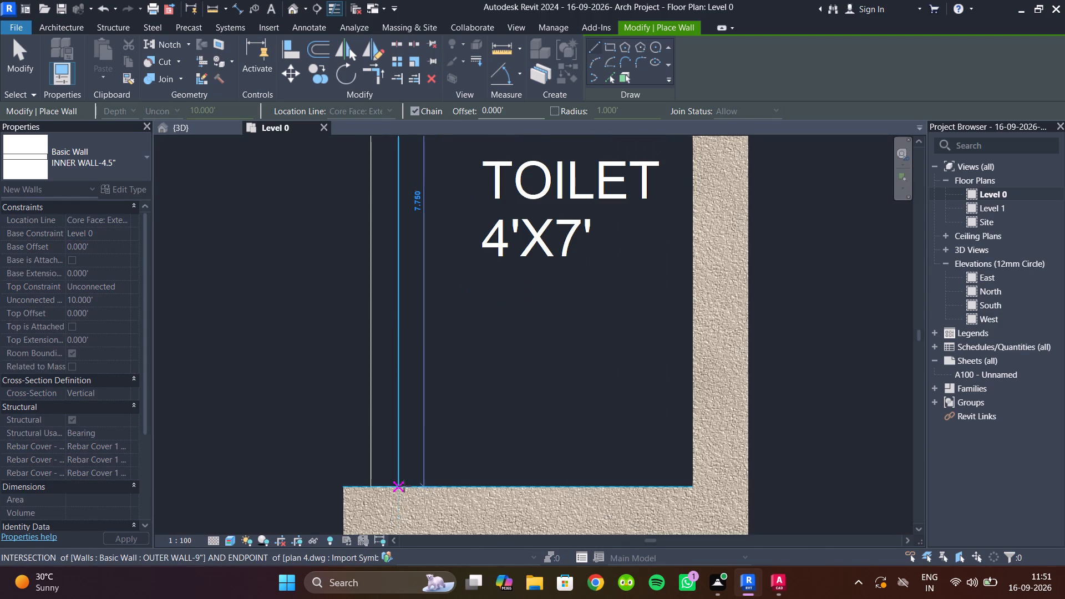
pyautogui.click(400, 487)
pyautogui.scroll(-6, 420, 394)
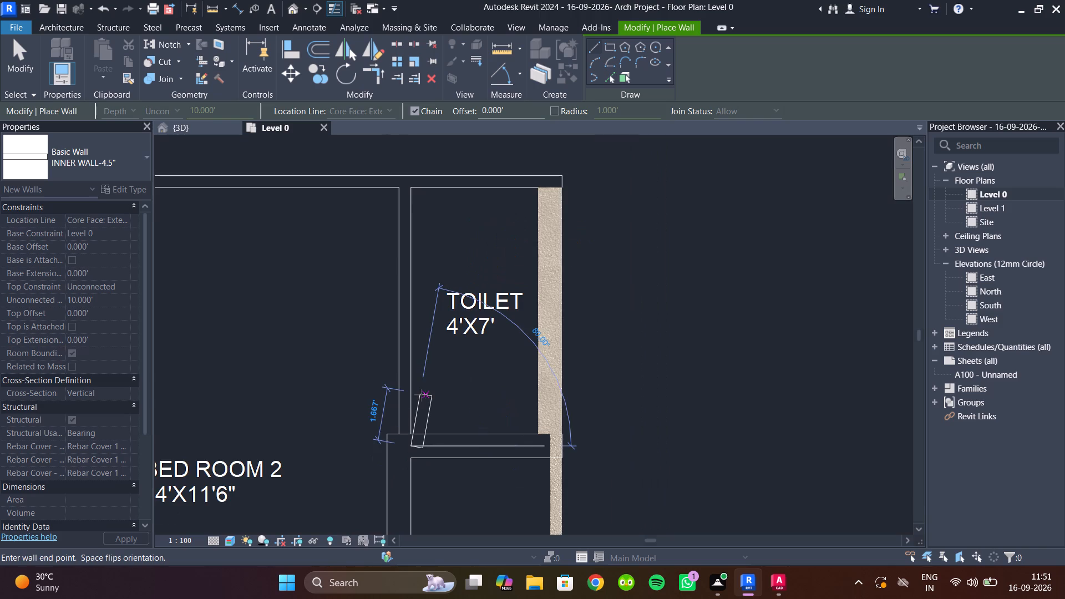
pyautogui.press('Escape')
pyautogui.scroll(-14, 422, 397)
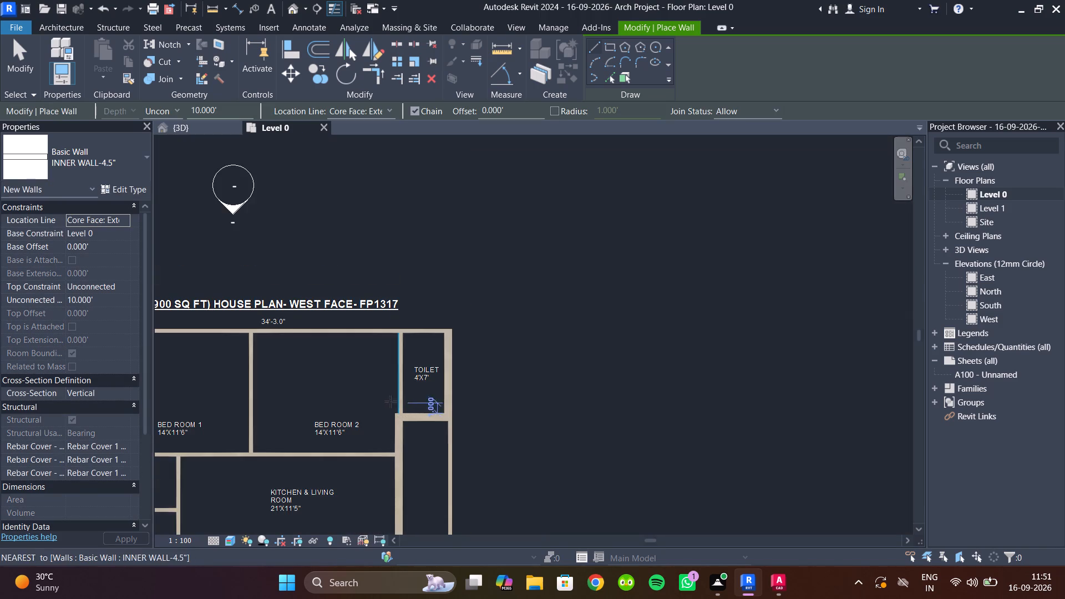
pyautogui.moveTo(382, 403); pyautogui.dragTo(572, 375, button='middle')
pyautogui.press('Escape')
pyautogui.press('Escape')
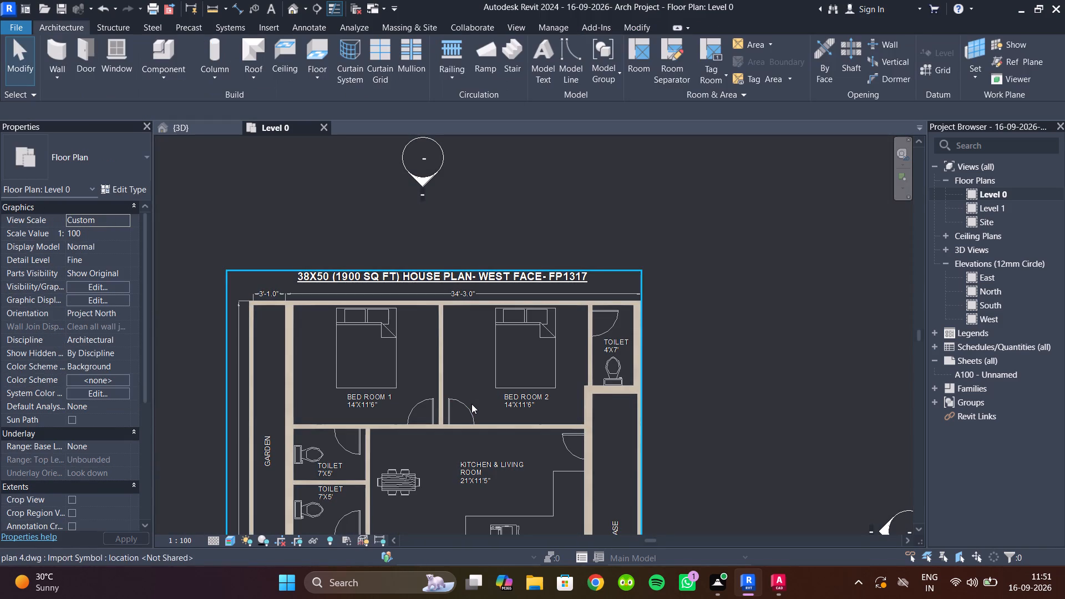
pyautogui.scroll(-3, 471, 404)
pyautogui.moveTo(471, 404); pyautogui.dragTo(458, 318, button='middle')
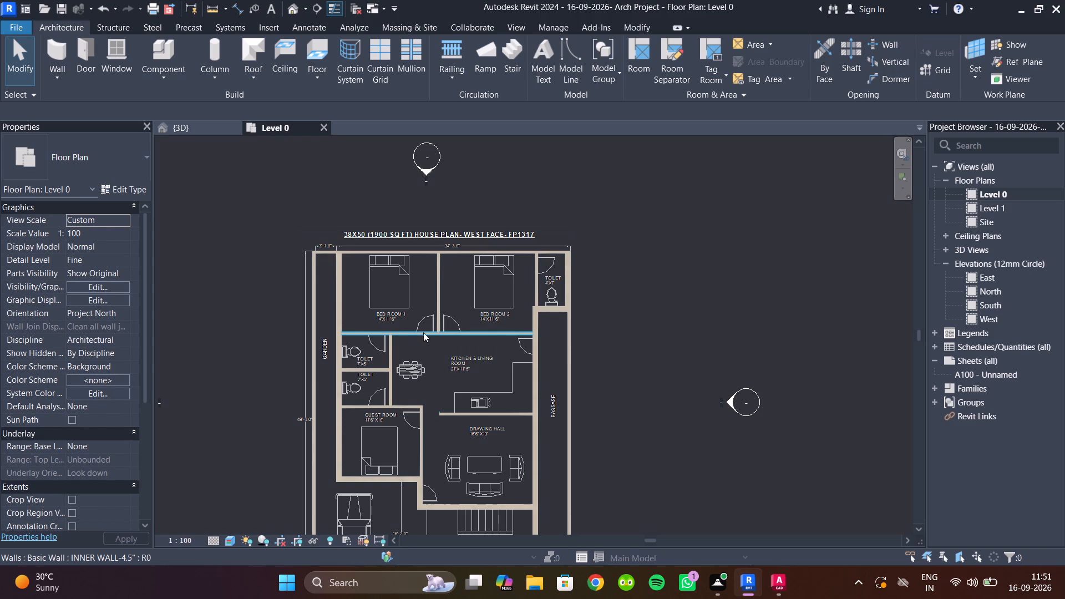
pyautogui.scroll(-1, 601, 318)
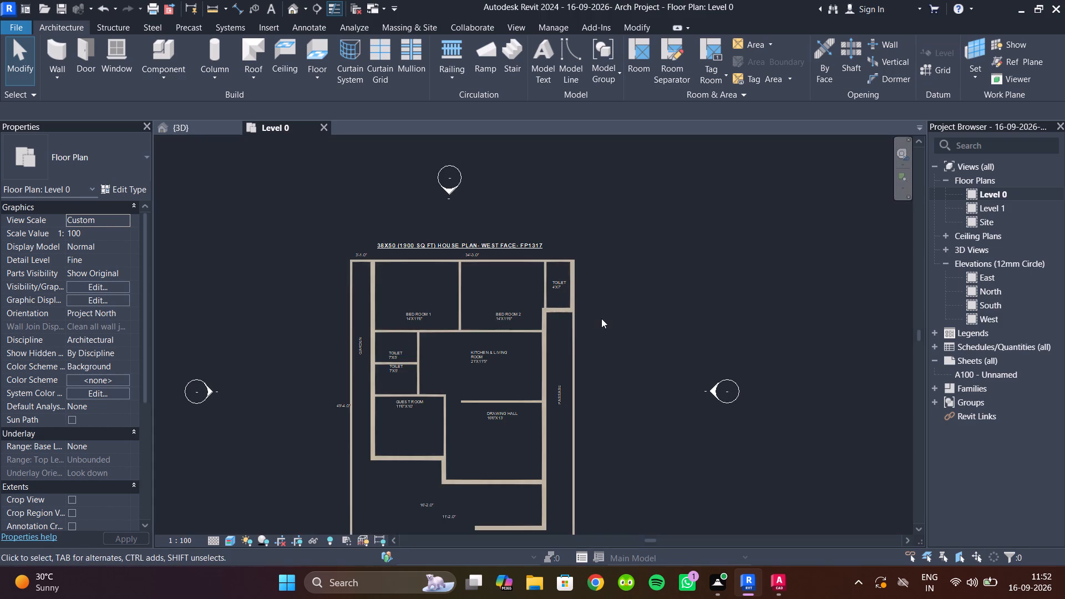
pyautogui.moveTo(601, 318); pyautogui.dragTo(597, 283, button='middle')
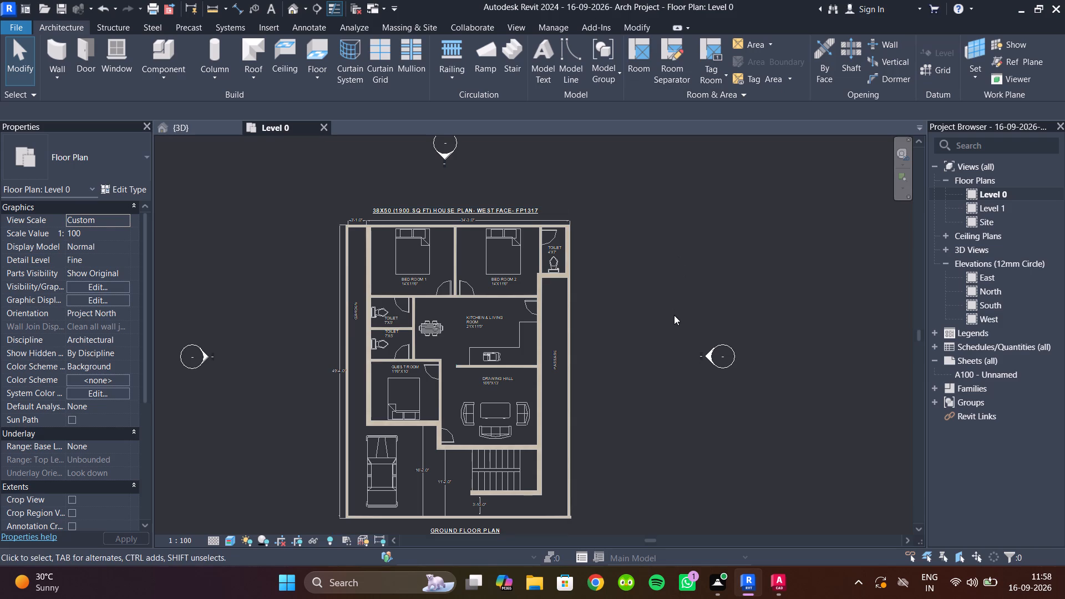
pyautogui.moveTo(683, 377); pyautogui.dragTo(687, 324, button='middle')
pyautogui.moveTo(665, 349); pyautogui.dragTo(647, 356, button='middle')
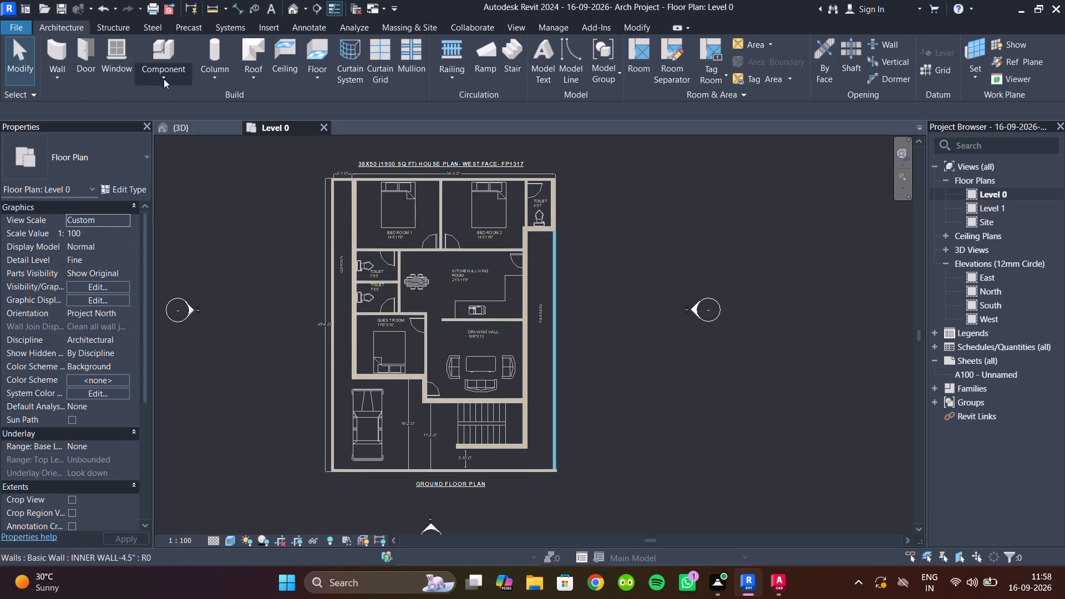
# Start an architectural floor on Level 0 using the type Floor-Upper_160mmConc-CorusComFlor51.
pyautogui.click(308, 82)
pyautogui.click(360, 110)
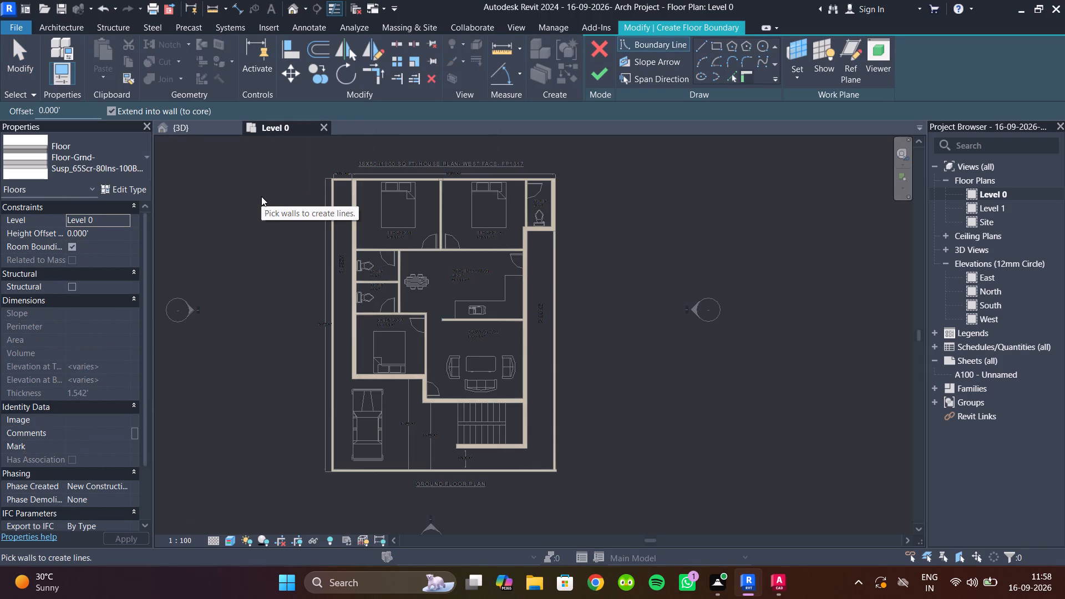
pyautogui.click(103, 174)
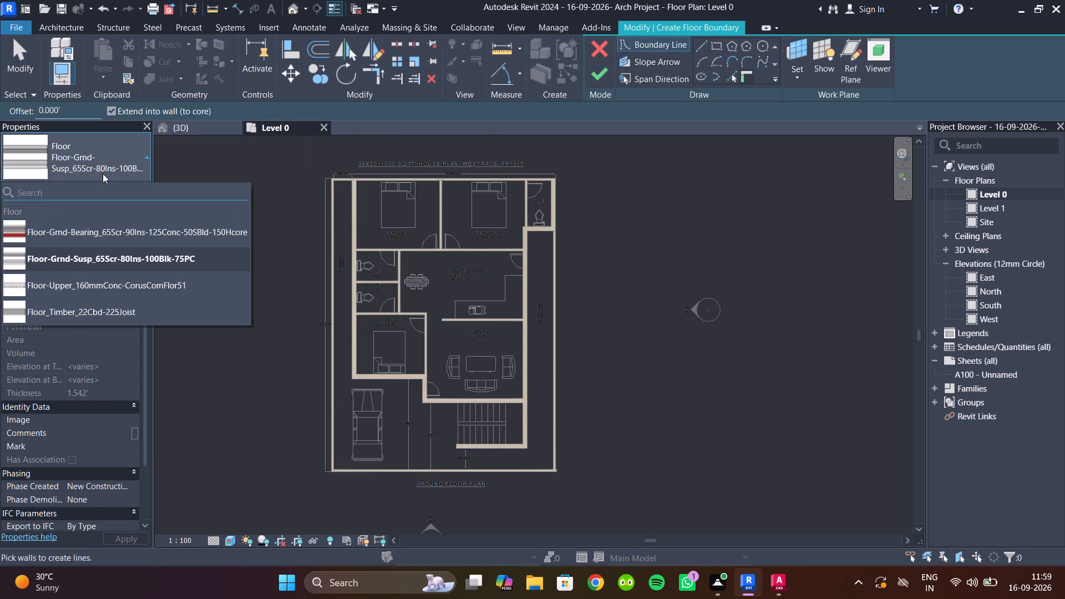
pyautogui.click(103, 174)
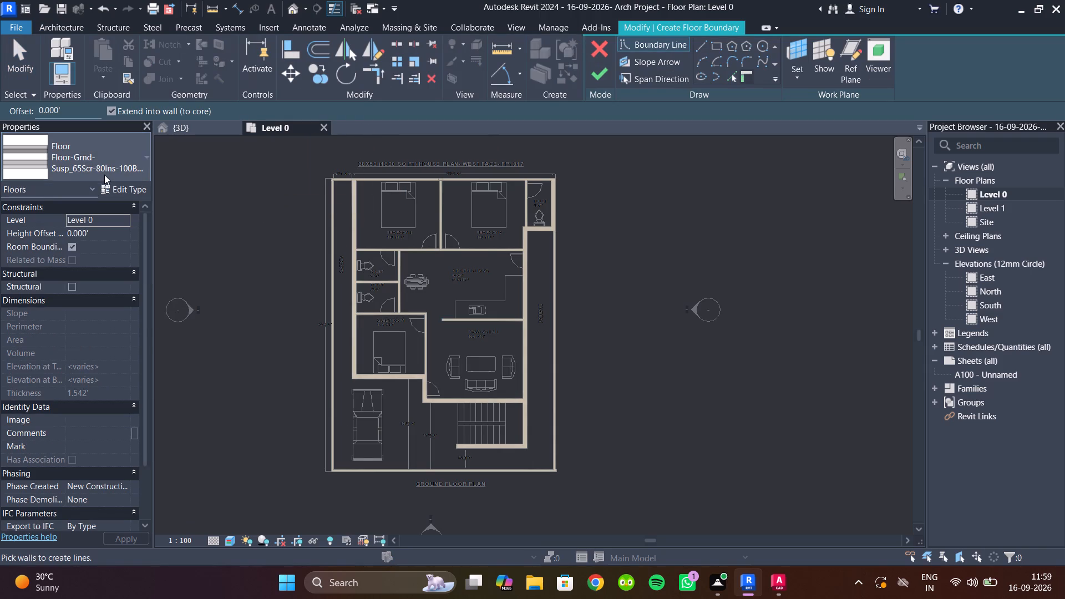
pyautogui.click(114, 191)
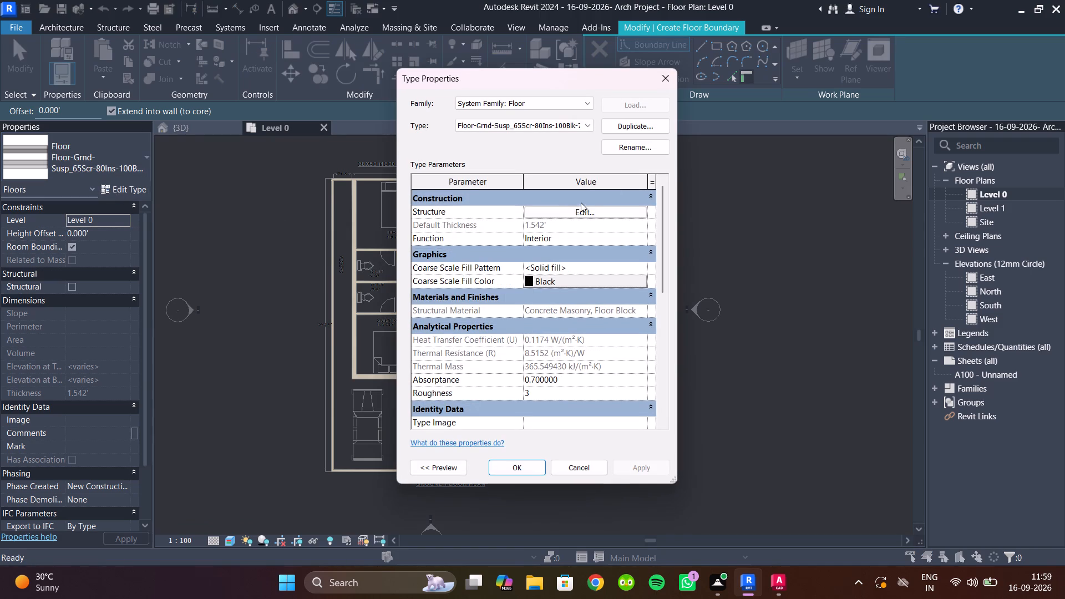
pyautogui.click(577, 207)
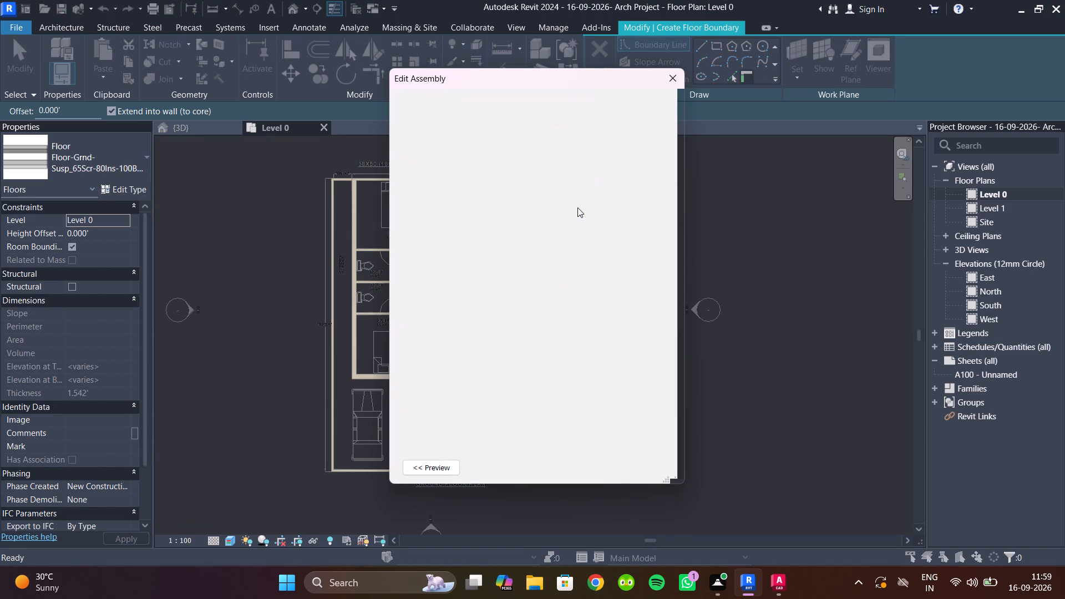
pyautogui.click(675, 78)
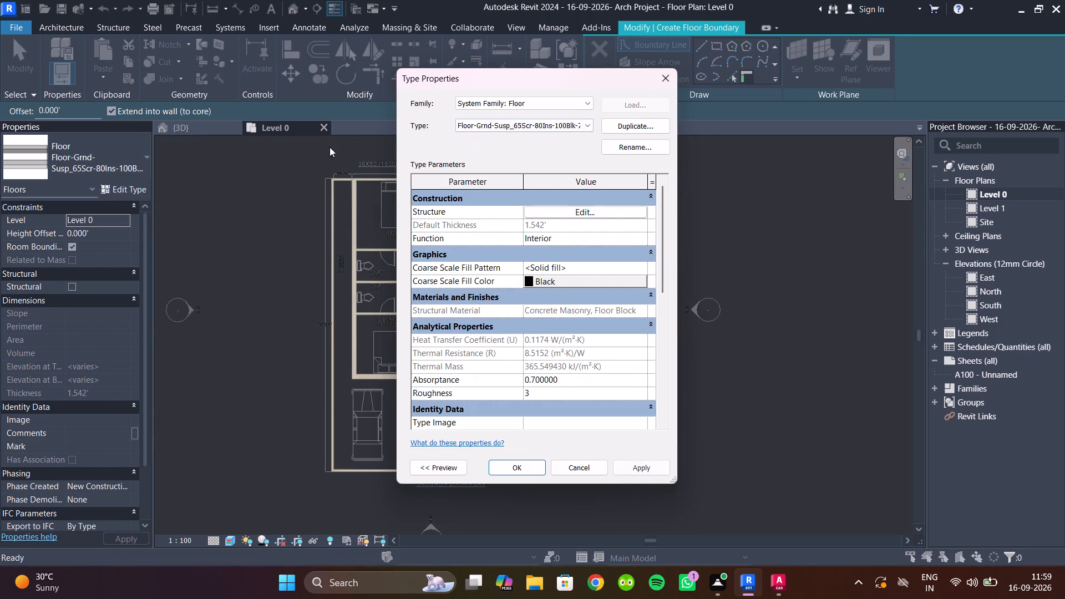
pyautogui.click(158, 158)
pyautogui.click(144, 158)
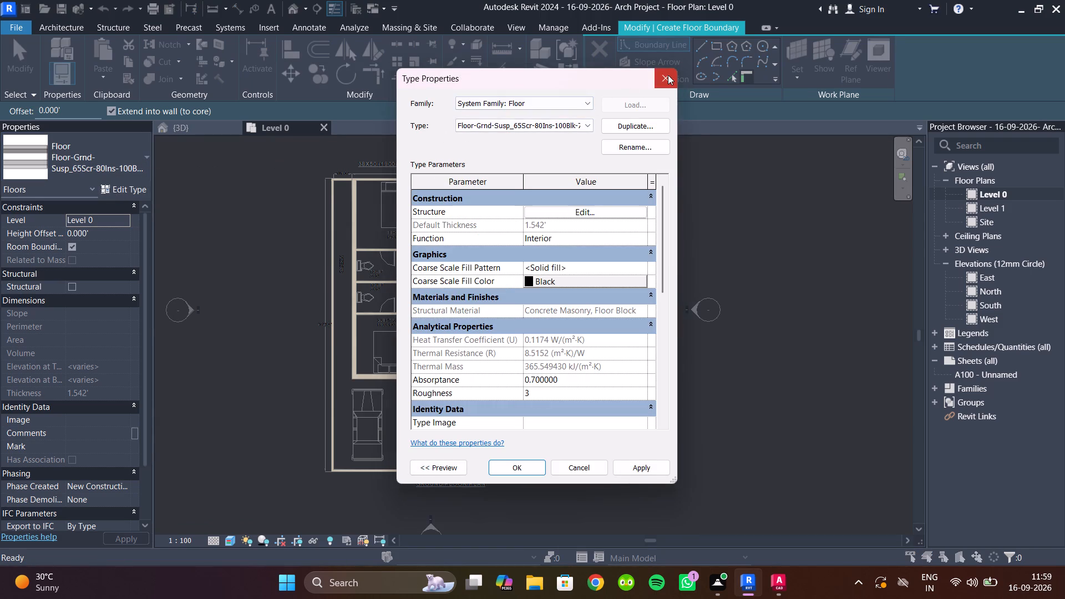
pyautogui.click(668, 75)
pyautogui.click(141, 163)
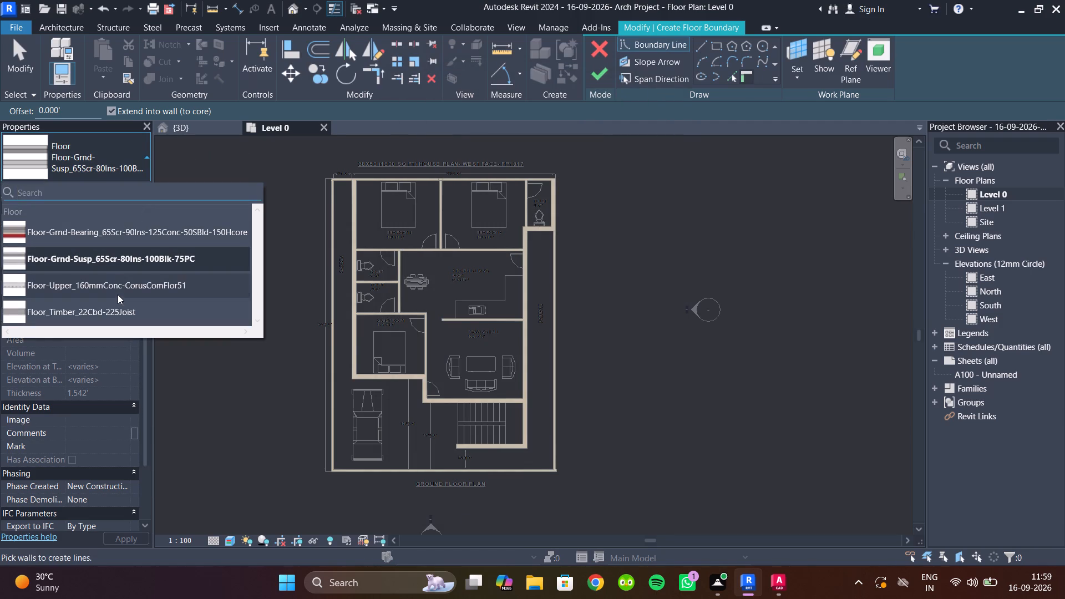
pyautogui.click(114, 296)
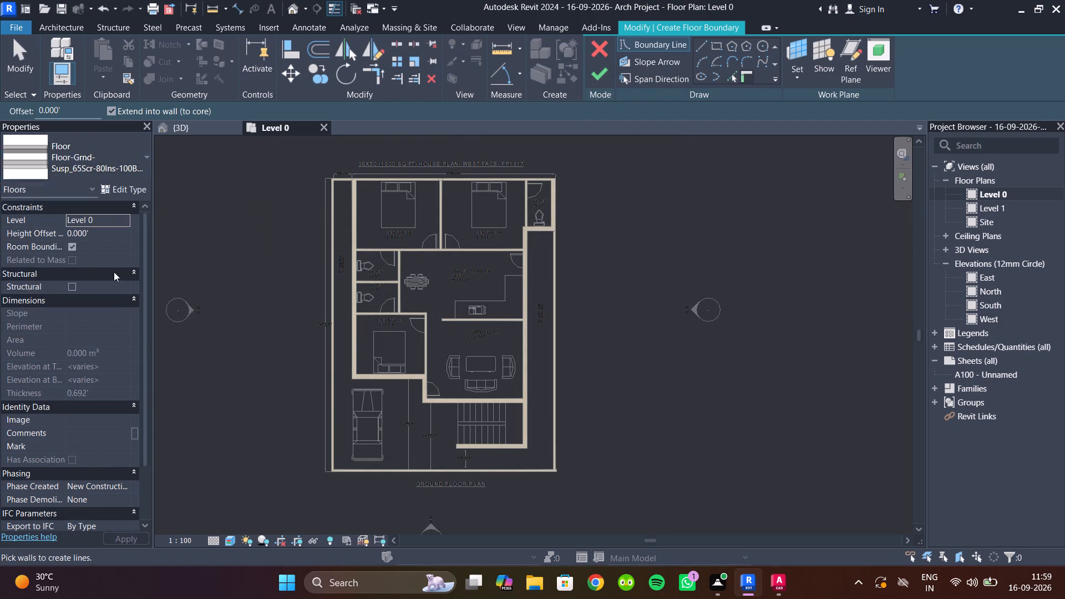
# Inspect the type properties and layer structure of the chosen floor type.
pyautogui.click(106, 163)
pyautogui.click(106, 163)
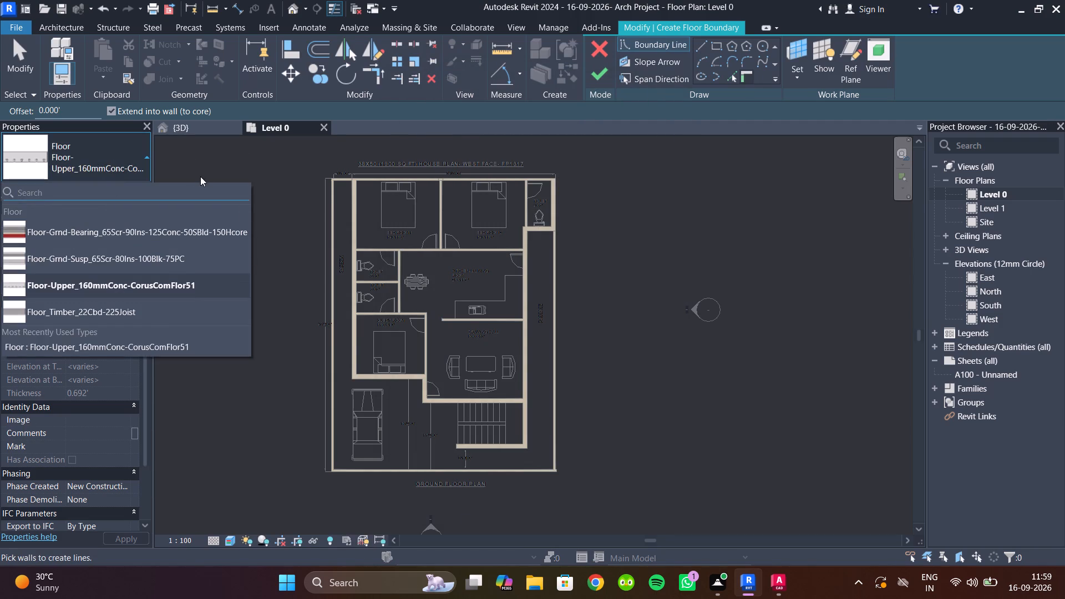
pyautogui.click(200, 176)
pyautogui.click(119, 191)
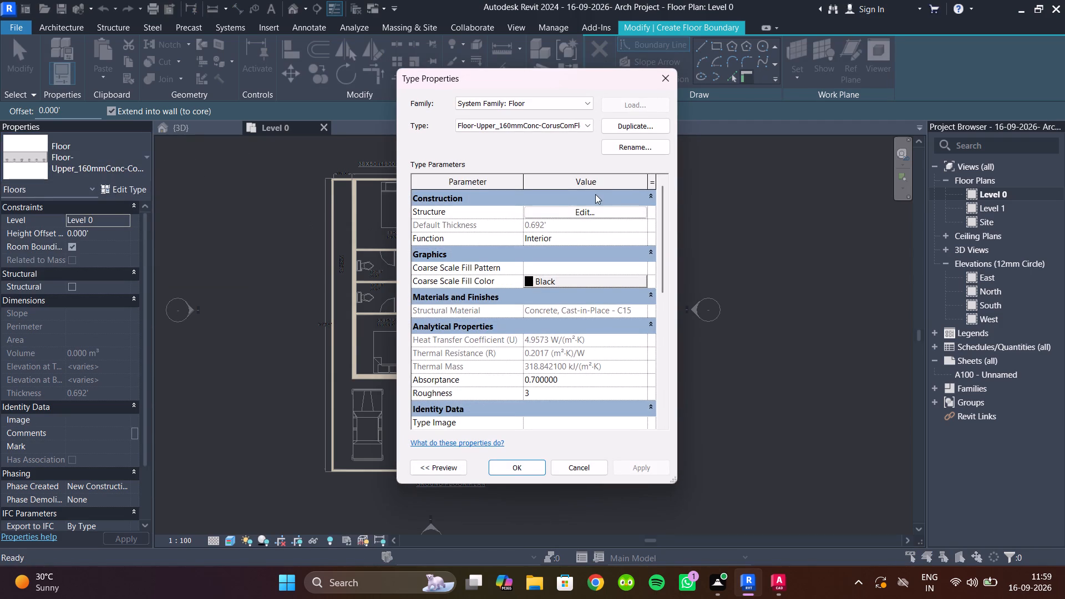
pyautogui.click(585, 211)
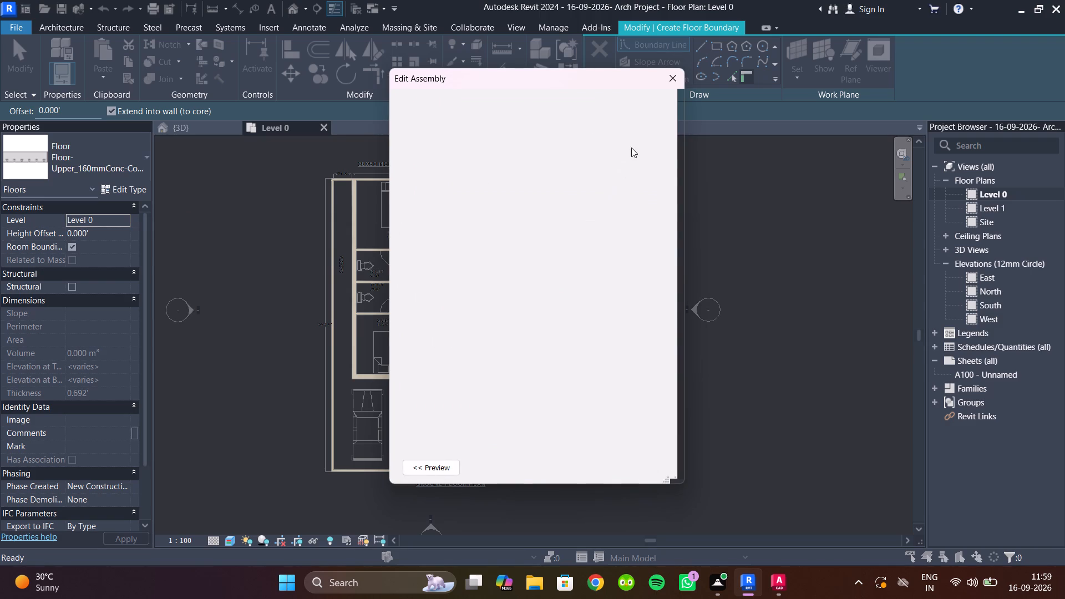
pyautogui.click(674, 73)
pyautogui.click(674, 73)
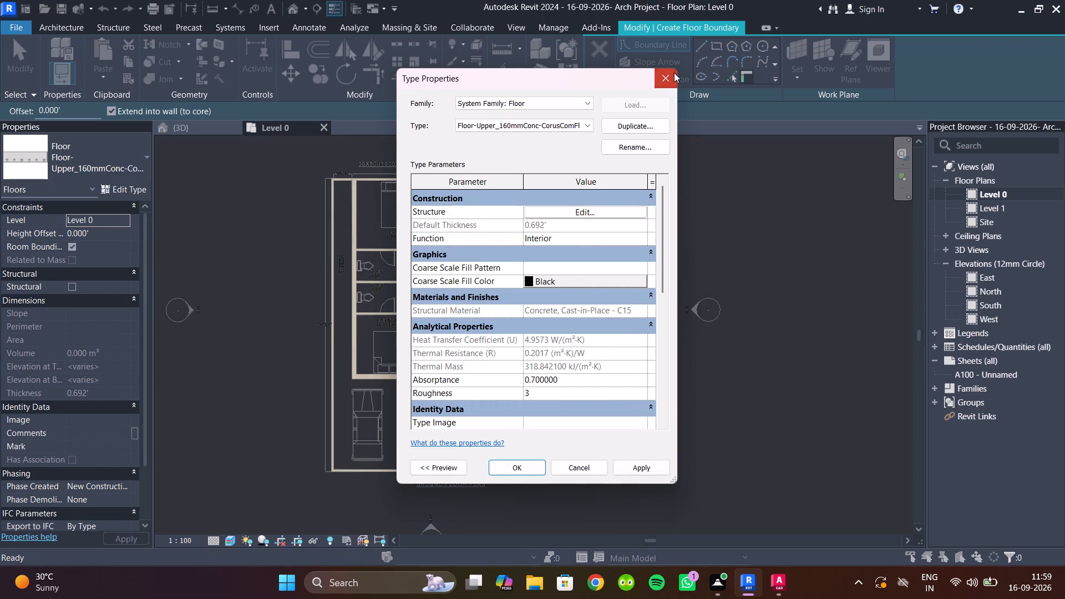
# Start a rectangular boundary for the Level 0 floor over the ground floor plan.
pyautogui.click(717, 45)
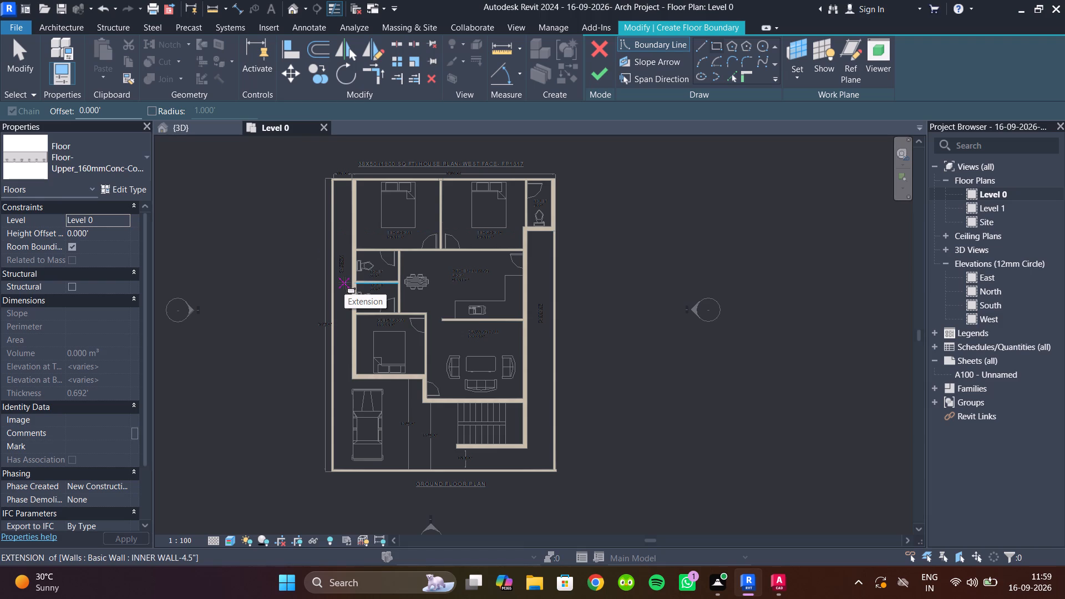
pyautogui.scroll(1, 342, 185)
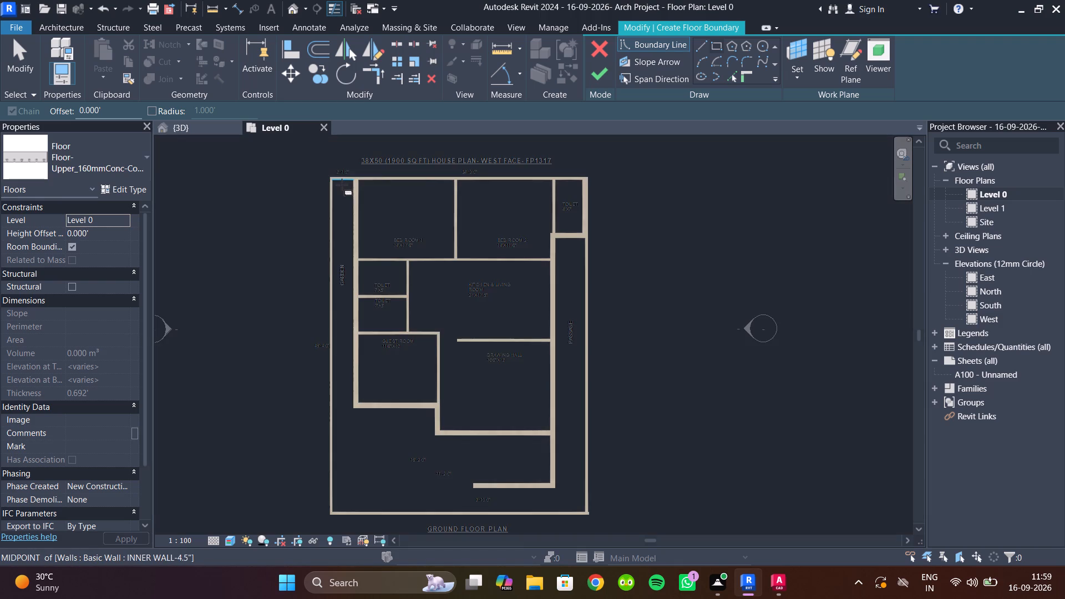
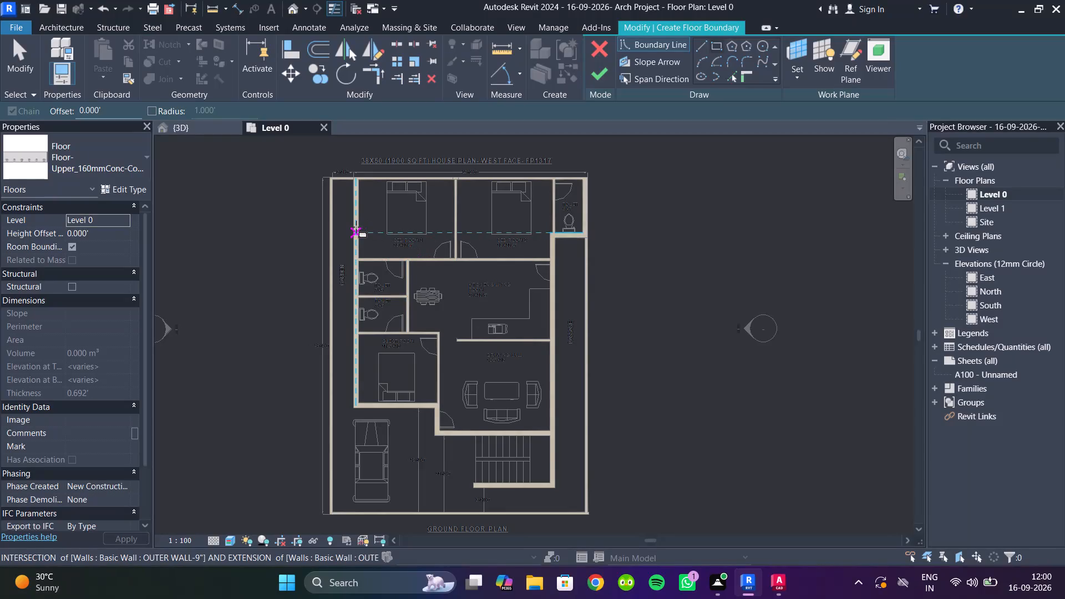
# Draw the rectangular floor boundary from the outer corner beside Bed Room 1 and the garden to the diagonally opposite outer corner beyond the staircase.
pyautogui.scroll(1, 338, 205)
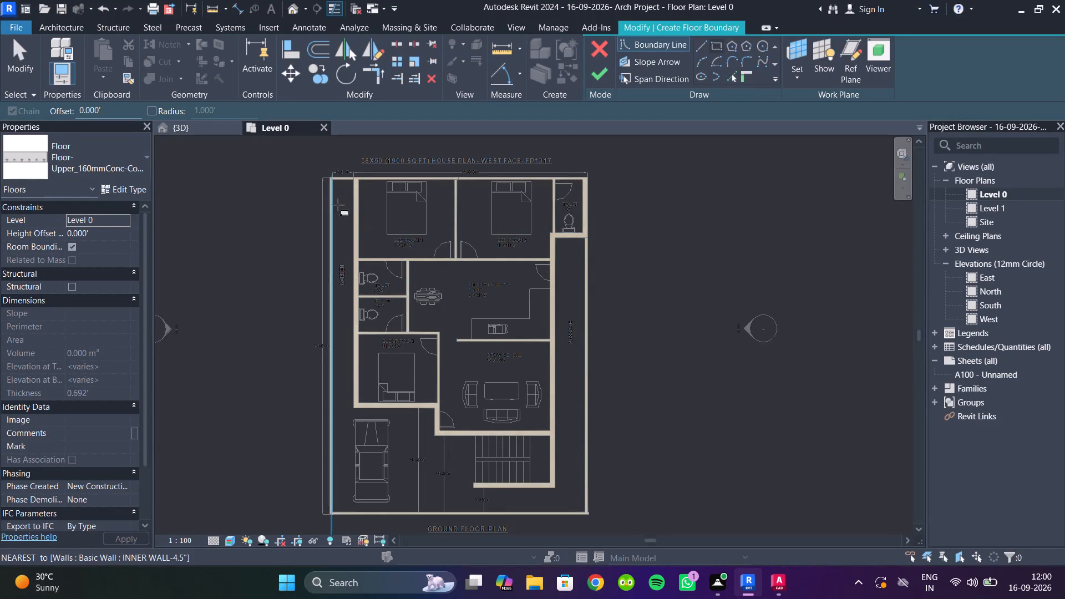
pyautogui.scroll(3, 342, 183)
pyautogui.moveTo(342, 183); pyautogui.dragTo(376, 234, button='middle')
pyautogui.scroll(4, 371, 228)
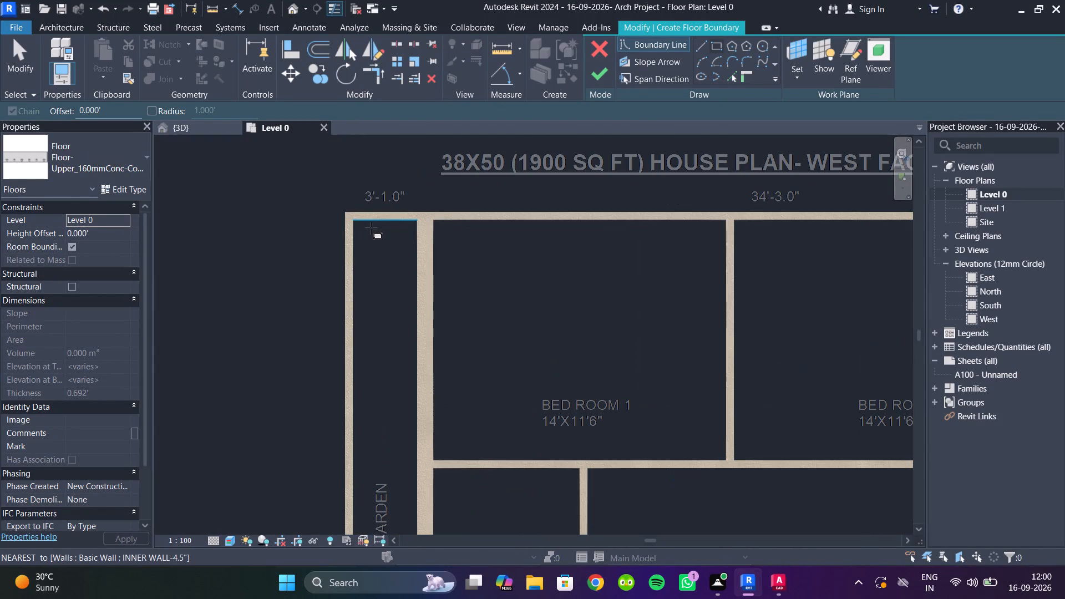
pyautogui.click(343, 212)
pyautogui.scroll(-4, 524, 375)
pyautogui.moveTo(524, 375); pyautogui.dragTo(439, 290, button='middle')
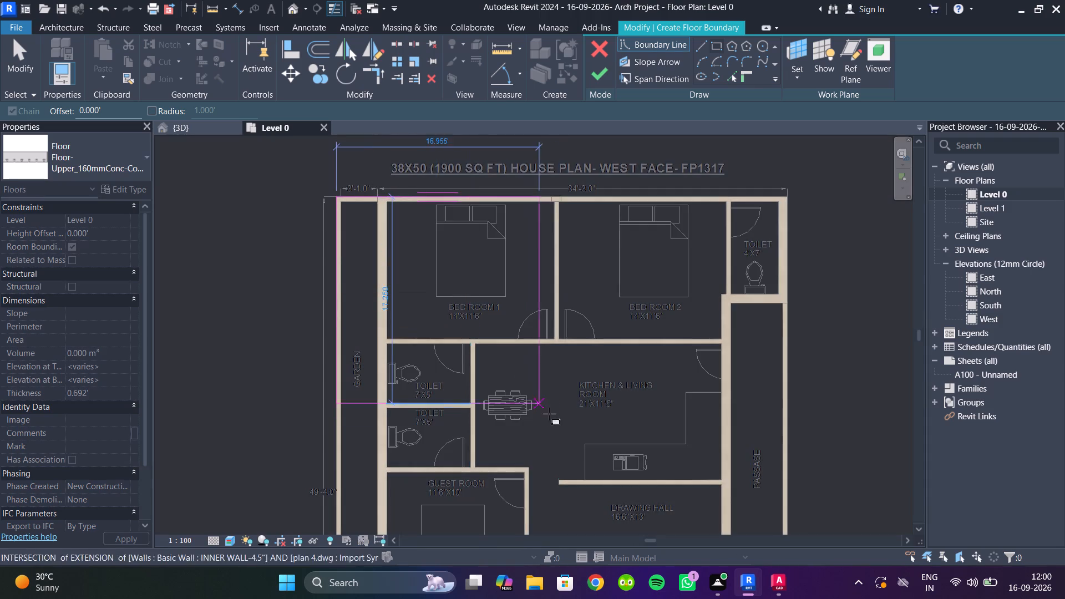
pyautogui.scroll(-4, 554, 422)
pyautogui.moveTo(554, 422); pyautogui.dragTo(507, 310, button='middle')
pyautogui.moveTo(611, 427); pyautogui.dragTo(585, 355, button='middle')
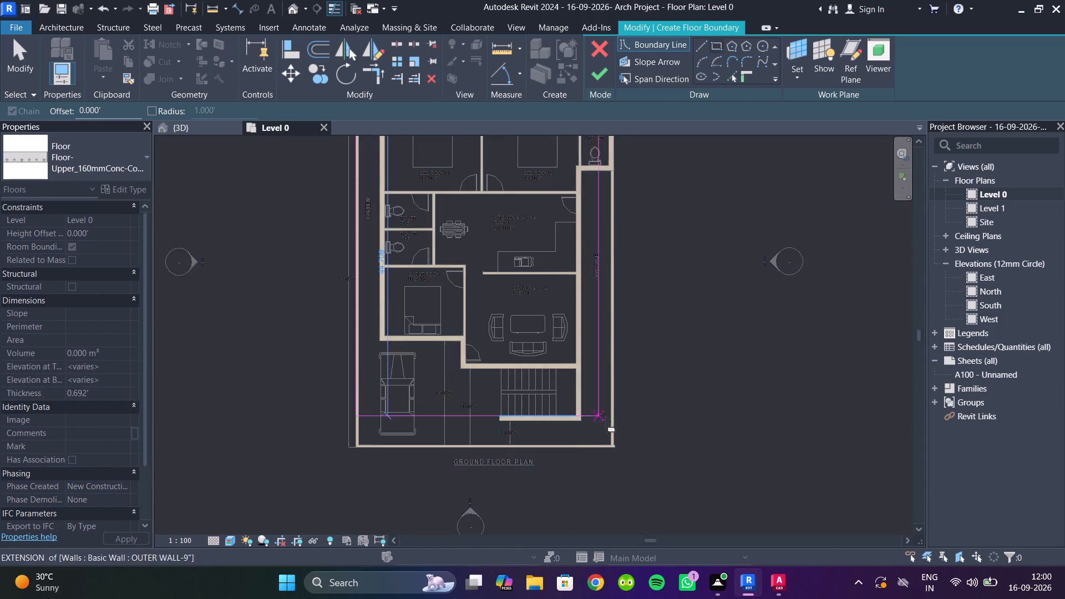
pyautogui.scroll(10, 606, 424)
pyautogui.scroll(5, 627, 479)
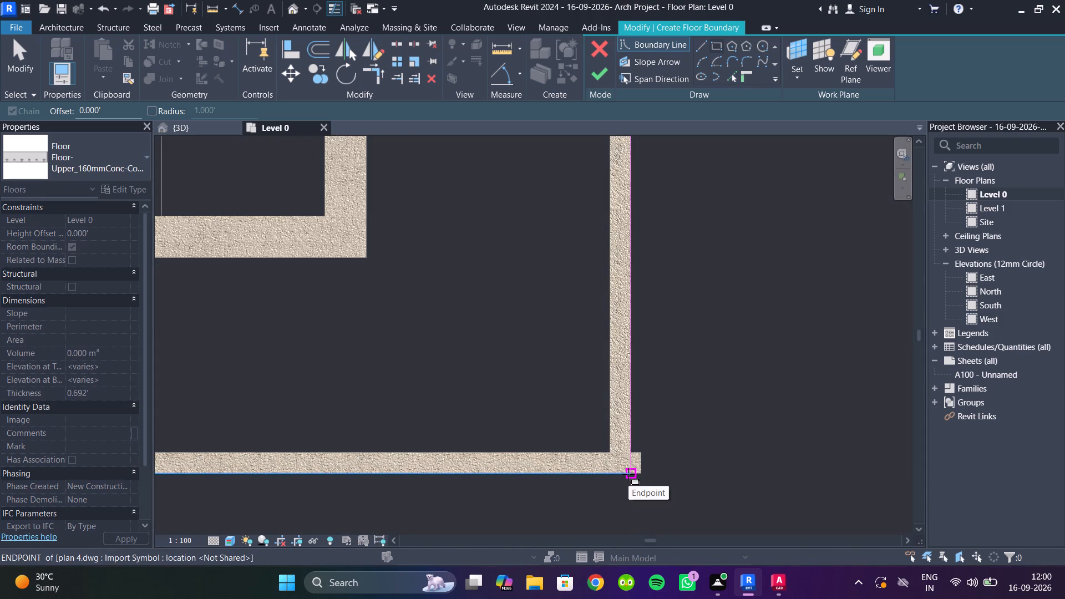
pyautogui.click(628, 474)
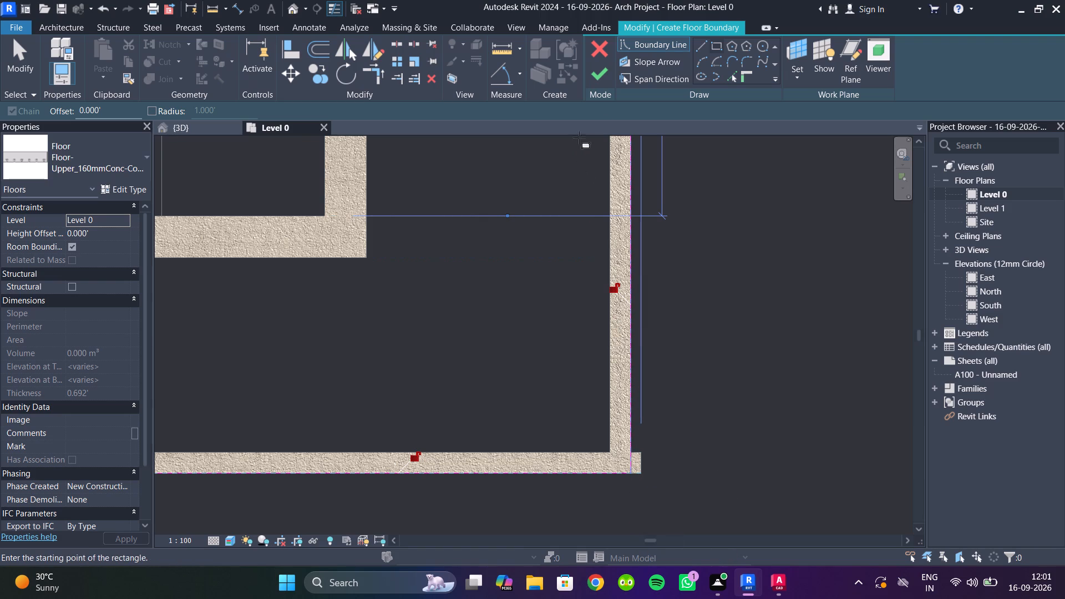
# Finish the boundary sketch to create the Level 0 floor slab and clear the selection.
pyautogui.click(589, 74)
pyautogui.scroll(-5, 395, 363)
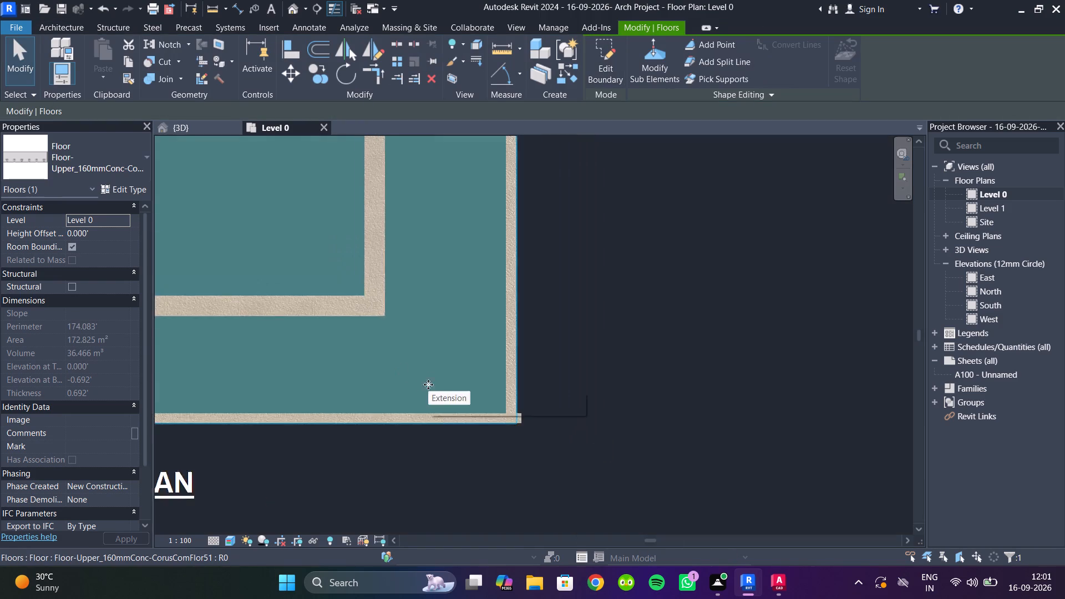
pyautogui.scroll(-4, 428, 384)
pyautogui.click(651, 399)
pyautogui.press('Escape')
# Examine the new floor slab in the Level 0 plan and in the 3D view, checking its edges against the outer walls.
pyautogui.scroll(-5, 606, 399)
pyautogui.moveTo(606, 399); pyautogui.dragTo(679, 442, button='middle')
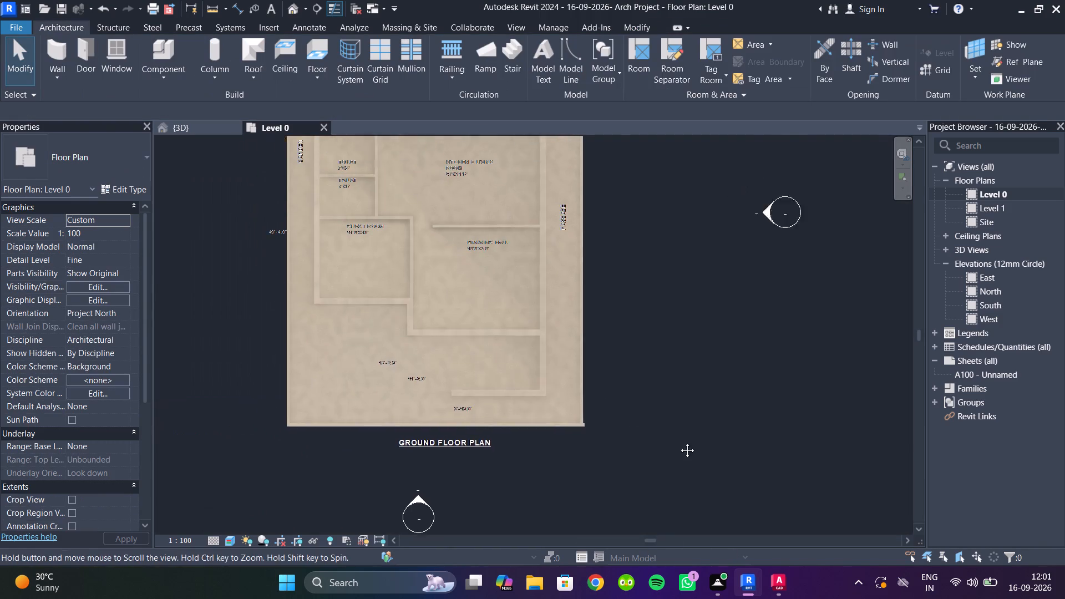
pyautogui.moveTo(679, 442); pyautogui.dragTo(687, 448, button='middle')
pyautogui.scroll(-2, 625, 389)
pyautogui.moveTo(625, 389); pyautogui.dragTo(630, 420, button='middle')
pyautogui.scroll(1, 601, 390)
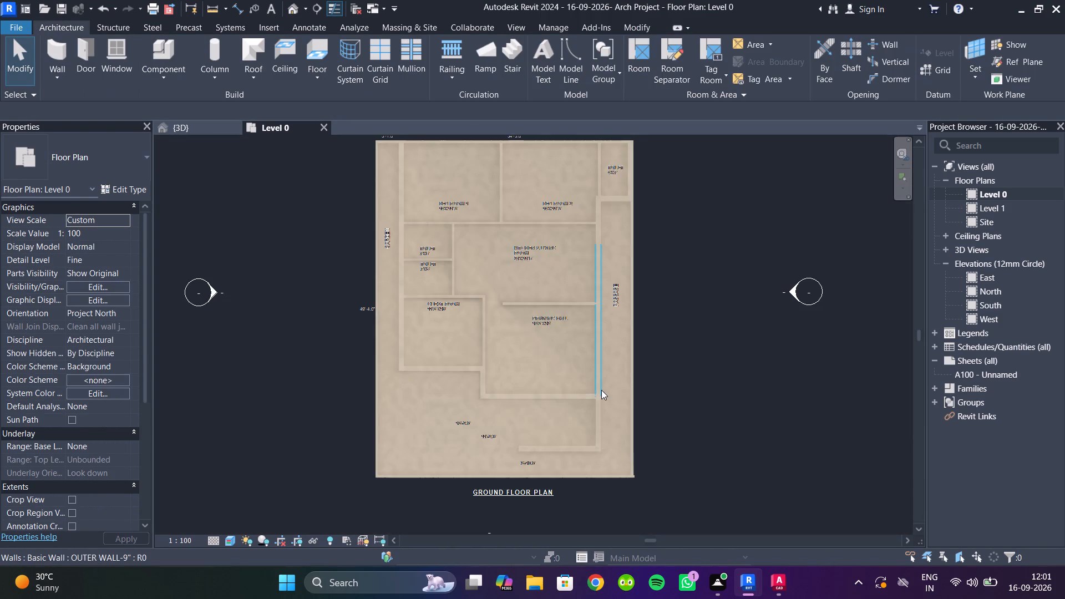
pyautogui.click(183, 134)
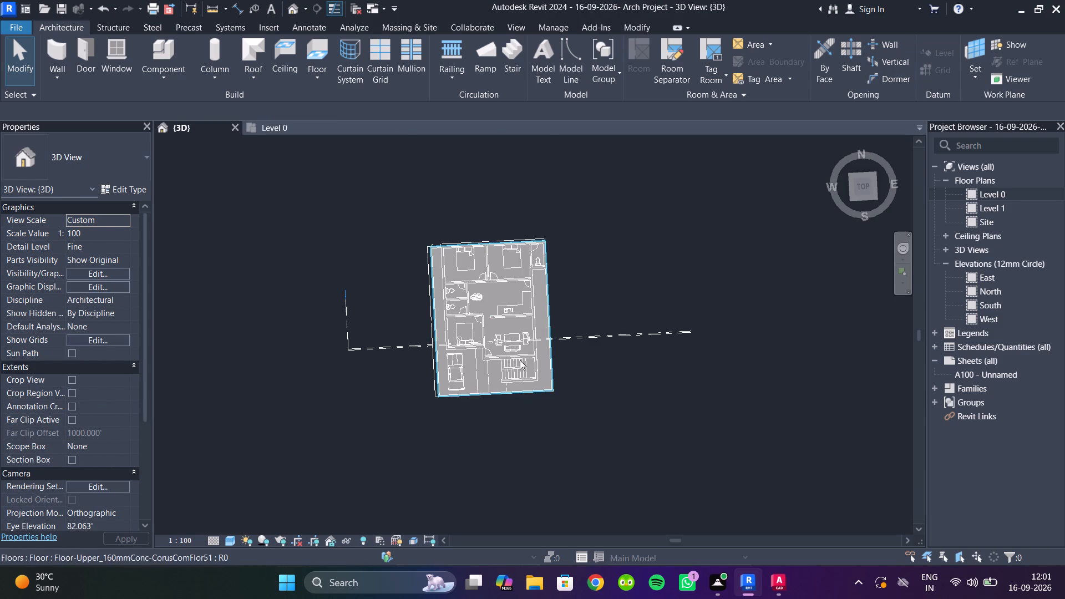
pyautogui.scroll(-3, 552, 407)
pyautogui.keyDown('shift'); pyautogui.moveTo(552, 407); pyautogui.dragTo(495, 175, button='middle'); pyautogui.keyUp('shift')
pyautogui.scroll(4, 502, 383)
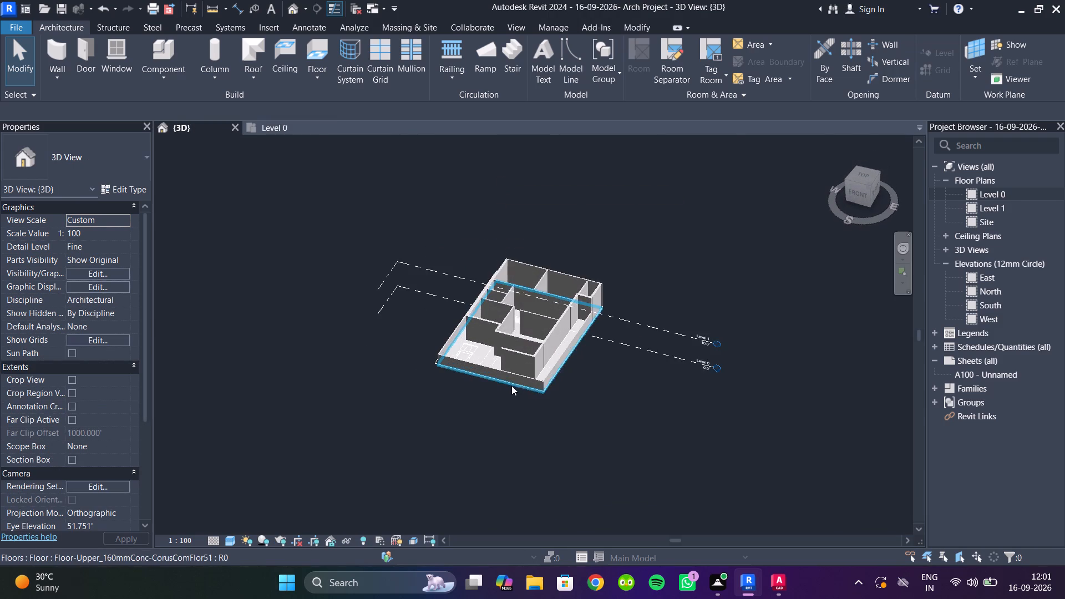
pyautogui.scroll(10, 526, 398)
pyautogui.keyDown('shift'); pyautogui.moveTo(519, 396); pyautogui.dragTo(524, 459, button='middle'); pyautogui.keyUp('shift')
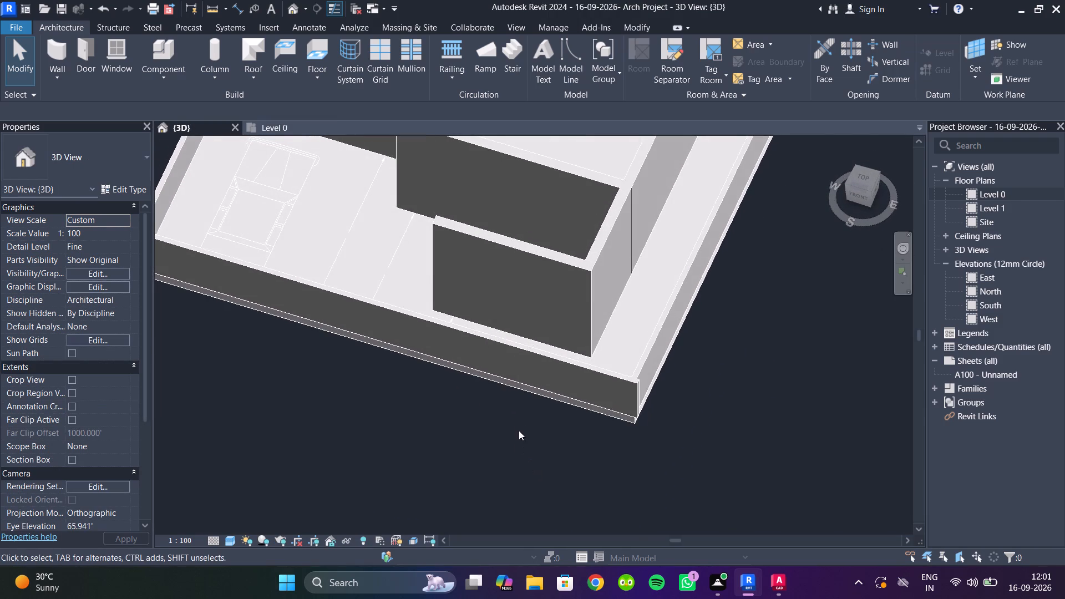
pyautogui.scroll(-4, 519, 419)
pyautogui.scroll(3, 377, 398)
pyautogui.keyDown('shift'); pyautogui.moveTo(377, 398); pyautogui.dragTo(417, 256, button='middle'); pyautogui.keyUp('shift')
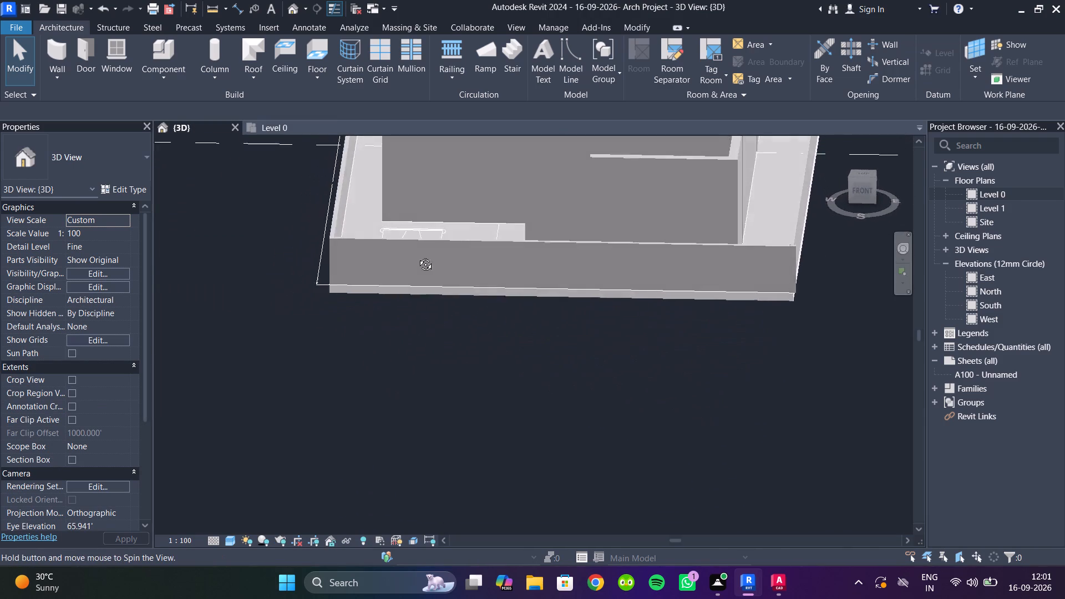
pyautogui.keyDown('shift'); pyautogui.moveTo(417, 256); pyautogui.dragTo(407, 425, button='middle'); pyautogui.keyUp('shift')
pyautogui.scroll(-4, 405, 423)
pyautogui.keyDown('shift'); pyautogui.moveTo(345, 396); pyautogui.dragTo(473, 455, button='middle'); pyautogui.keyUp('shift')
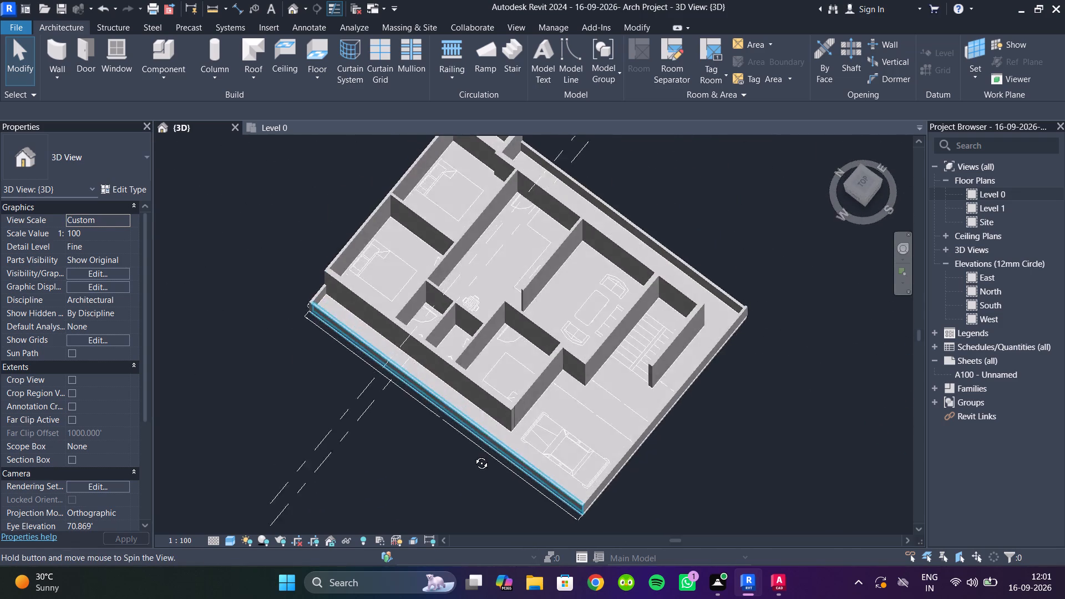
pyautogui.keyDown('shift'); pyautogui.moveTo(473, 455); pyautogui.dragTo(418, 448, button='middle'); pyautogui.keyUp('shift')
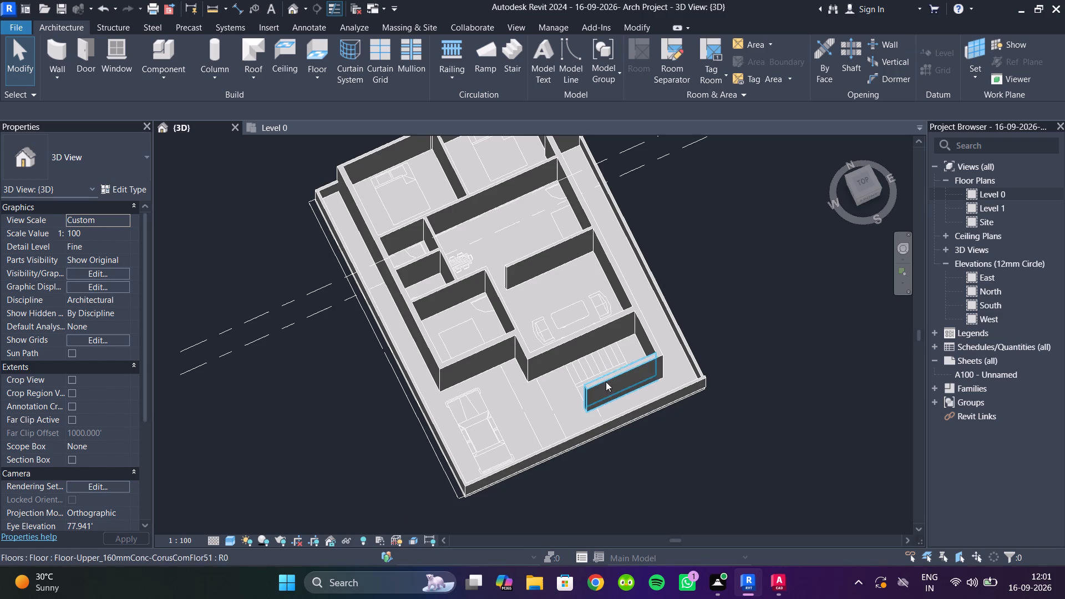
pyautogui.click(859, 183)
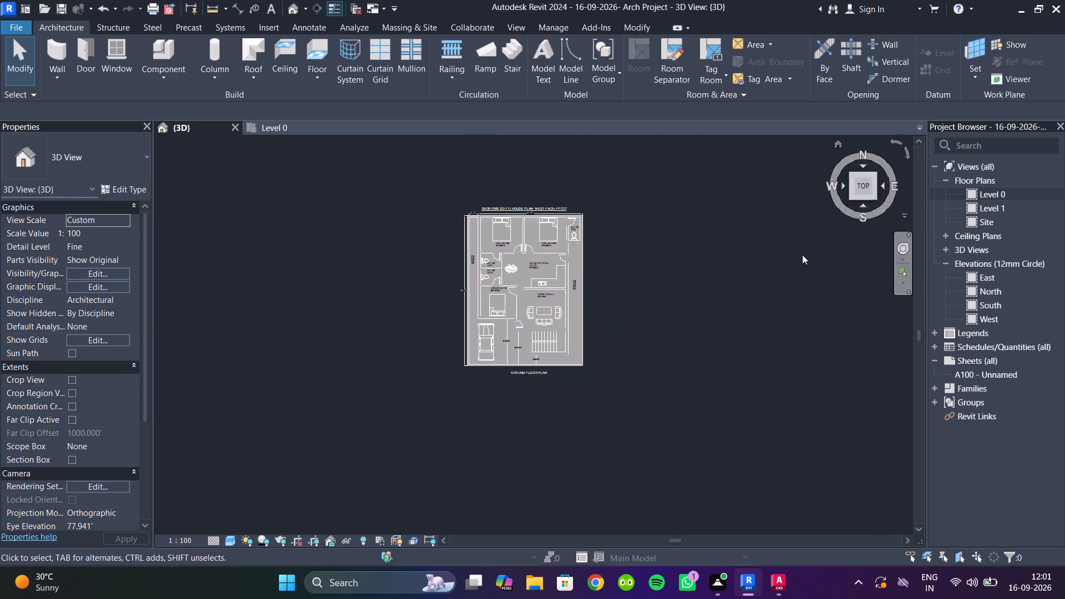
# Return to the Level 0 plan, try the Wireframe visual style and set the view to Hidden Line.
pyautogui.click(265, 126)
pyautogui.scroll(-2, 317, 327)
pyautogui.moveTo(317, 327); pyautogui.dragTo(337, 359, button='middle')
pyautogui.scroll(2, 343, 371)
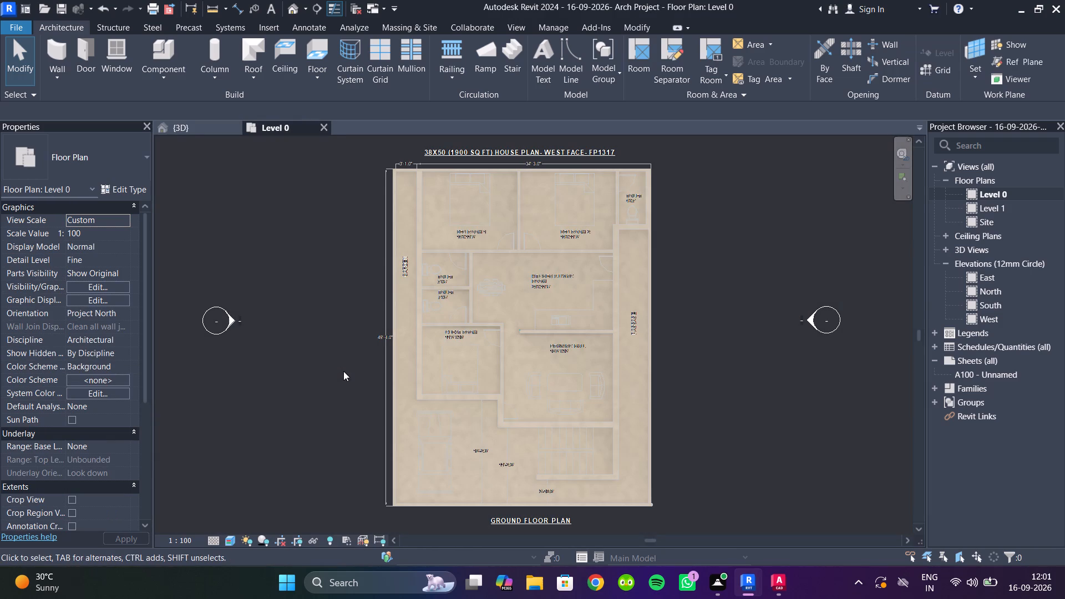
pyautogui.click(236, 535)
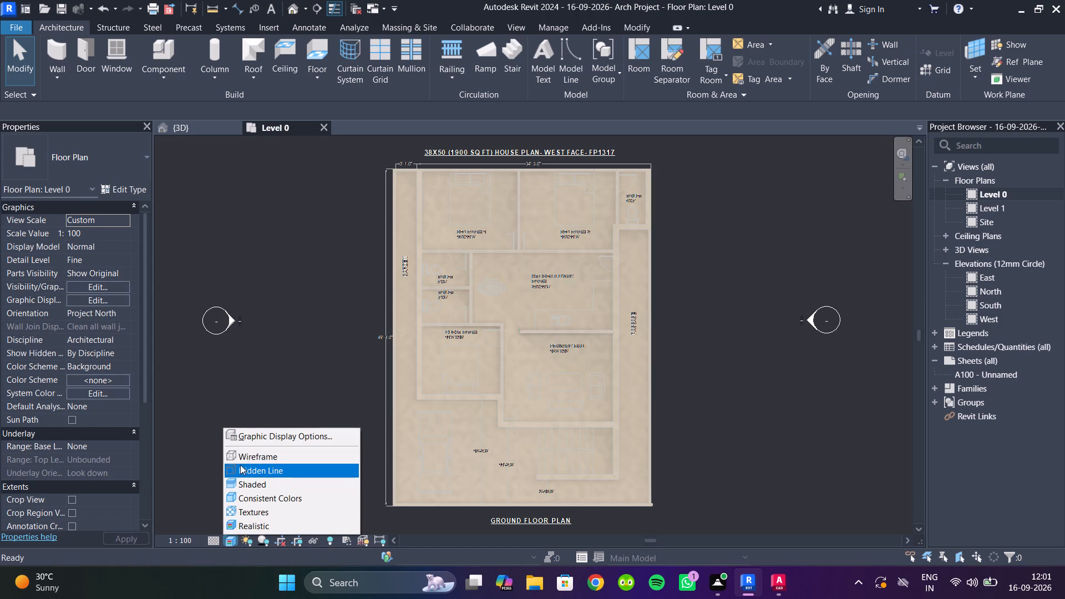
pyautogui.click(245, 455)
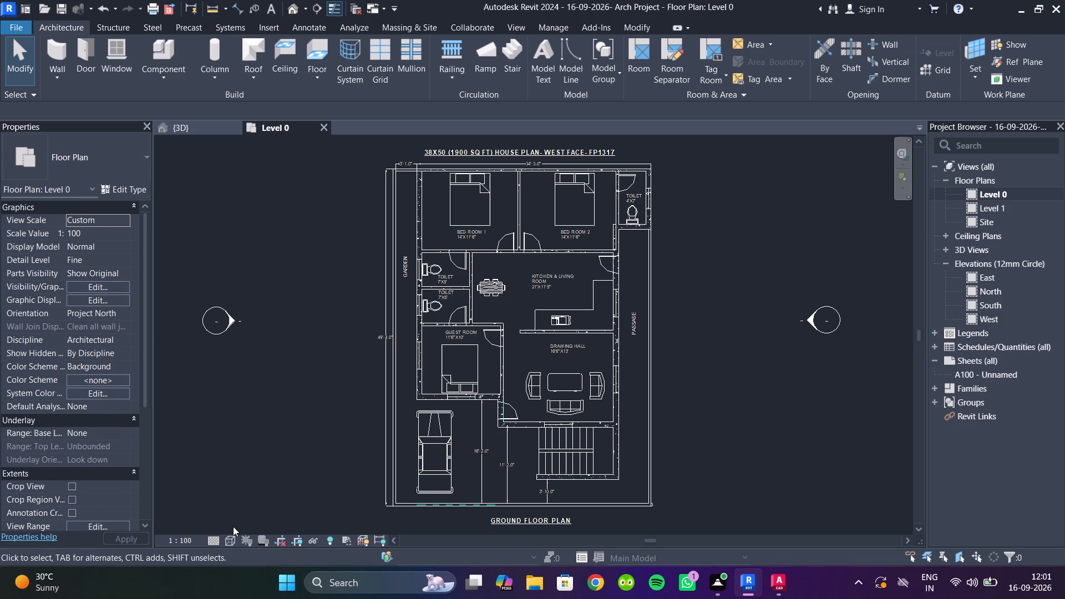
pyautogui.click(226, 543)
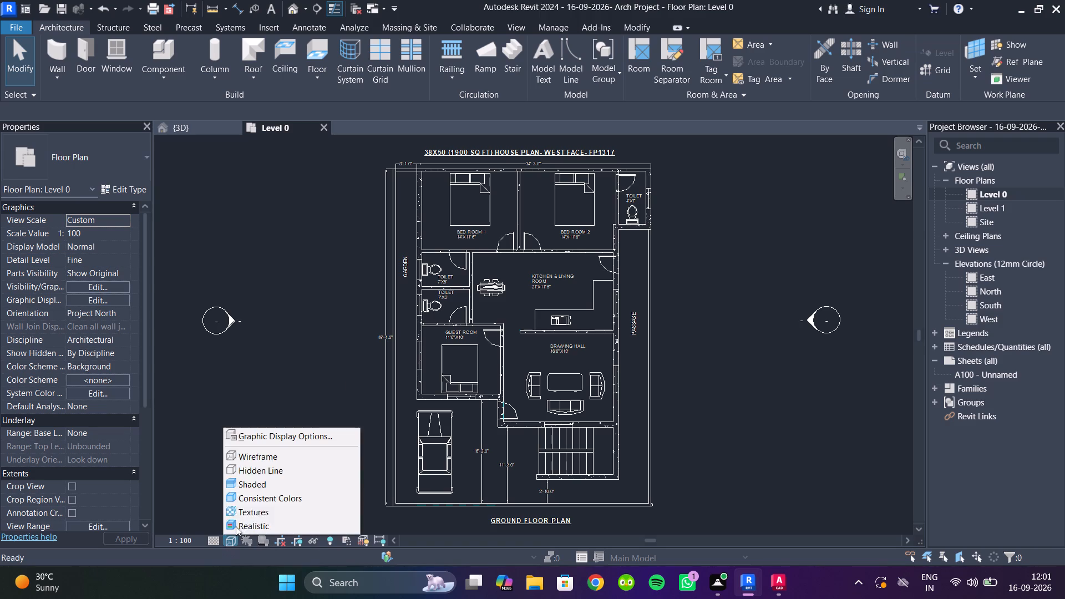
pyautogui.click(262, 470)
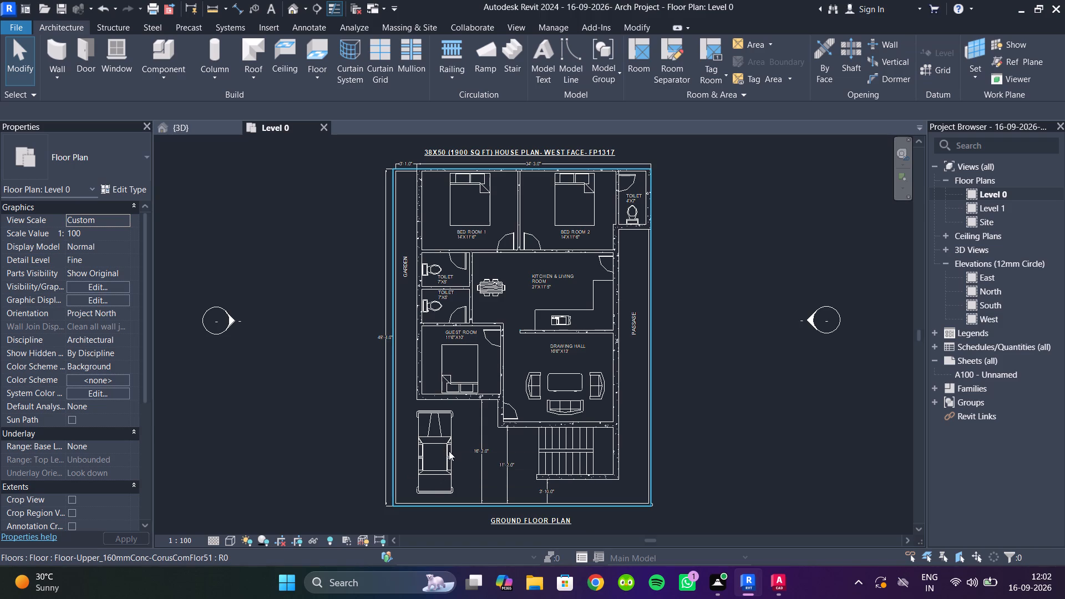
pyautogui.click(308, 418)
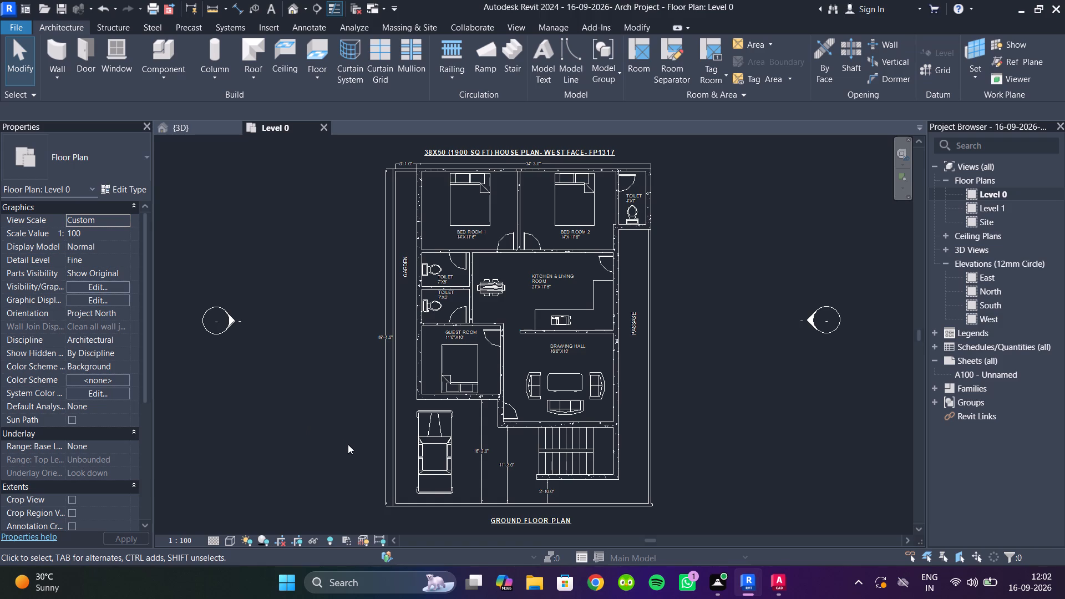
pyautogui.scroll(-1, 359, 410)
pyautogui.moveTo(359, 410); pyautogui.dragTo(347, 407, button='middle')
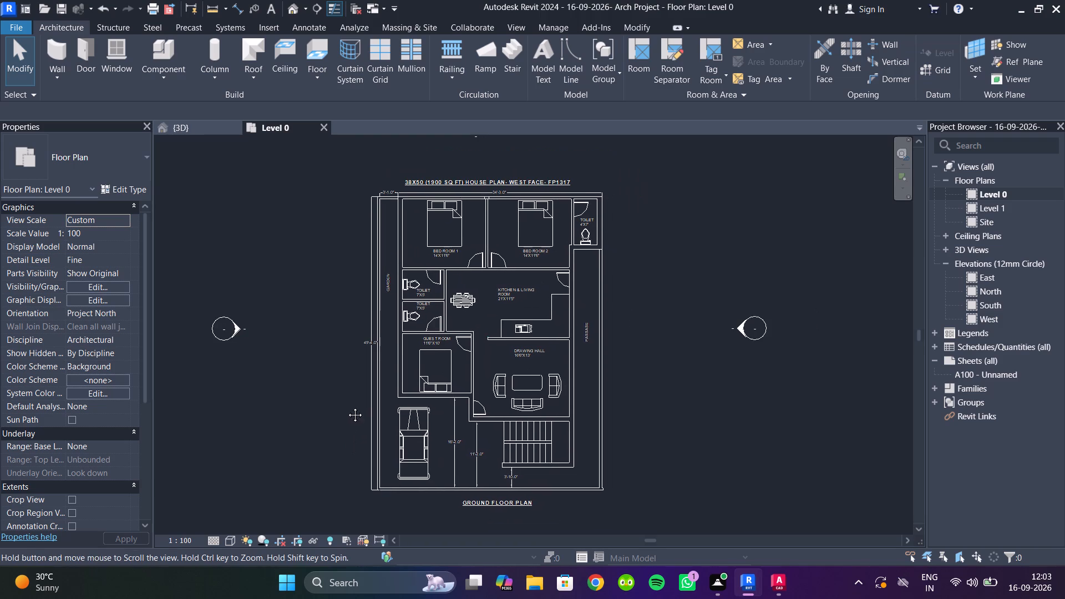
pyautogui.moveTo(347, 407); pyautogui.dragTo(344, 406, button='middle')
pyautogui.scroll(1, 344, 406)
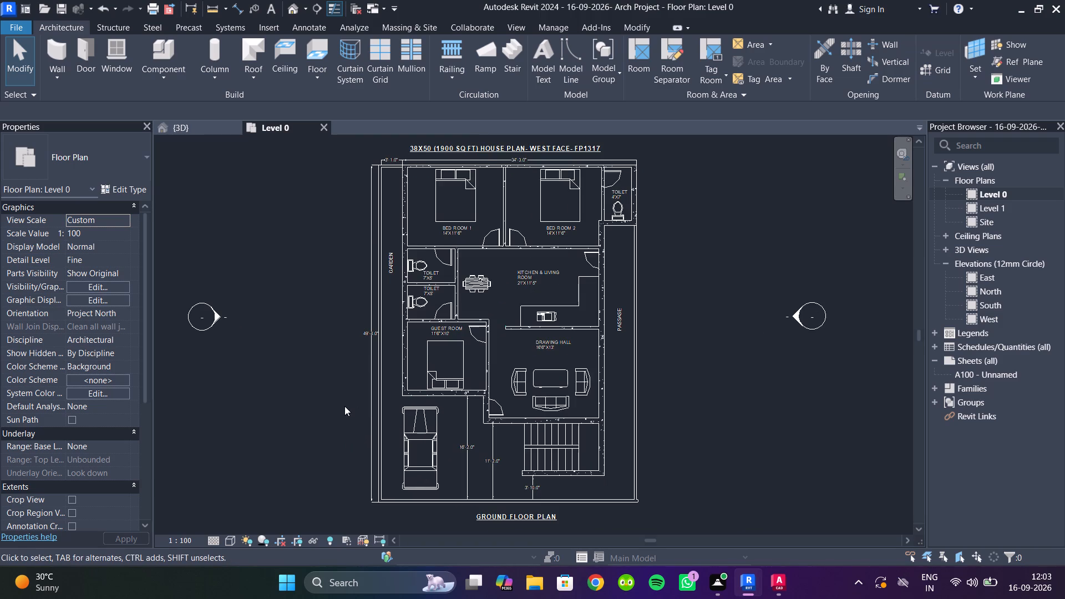
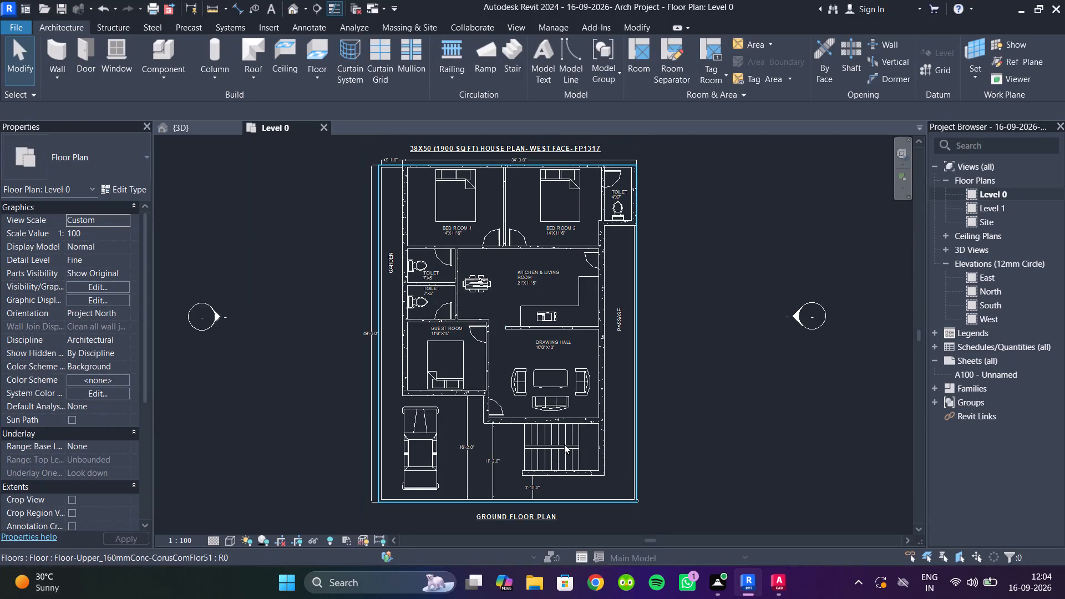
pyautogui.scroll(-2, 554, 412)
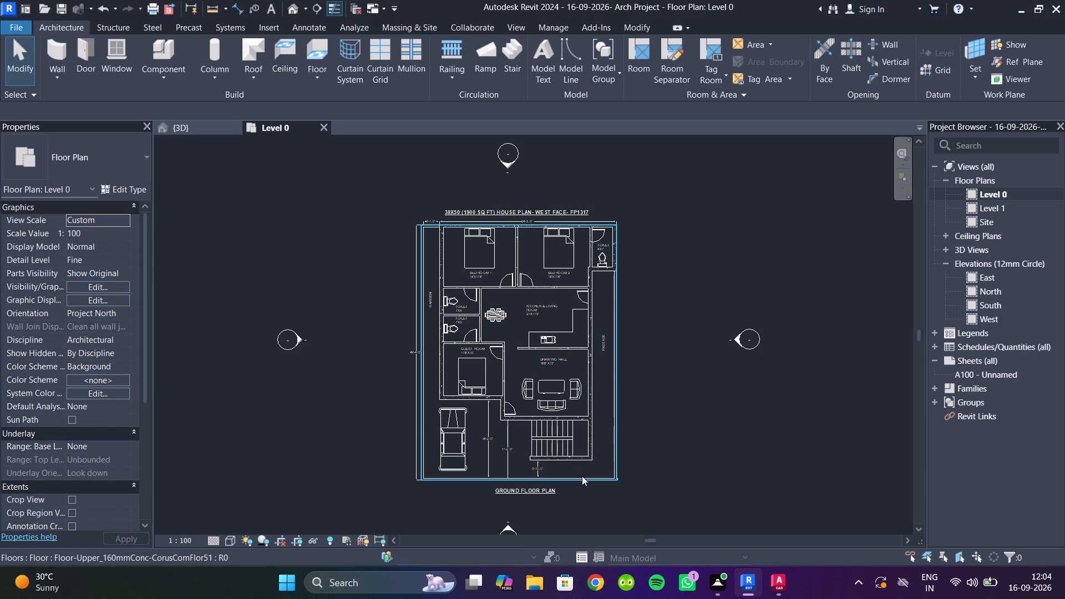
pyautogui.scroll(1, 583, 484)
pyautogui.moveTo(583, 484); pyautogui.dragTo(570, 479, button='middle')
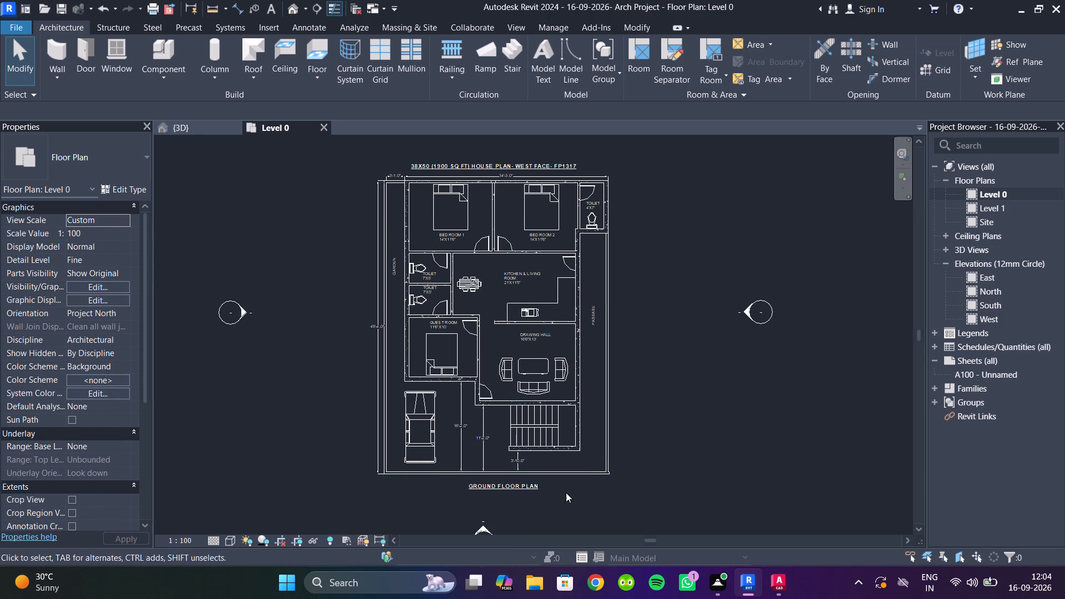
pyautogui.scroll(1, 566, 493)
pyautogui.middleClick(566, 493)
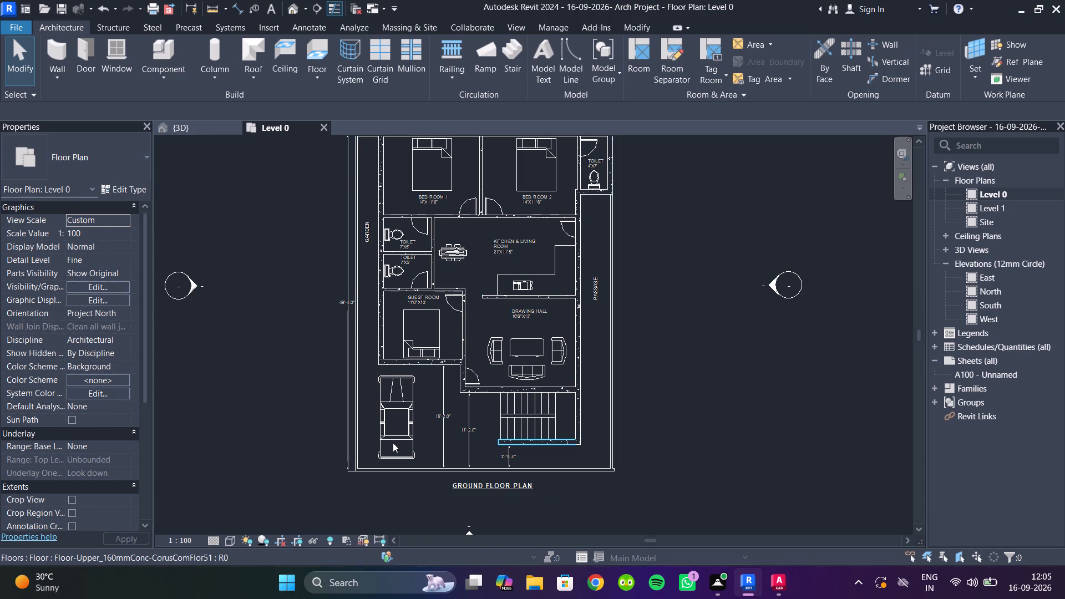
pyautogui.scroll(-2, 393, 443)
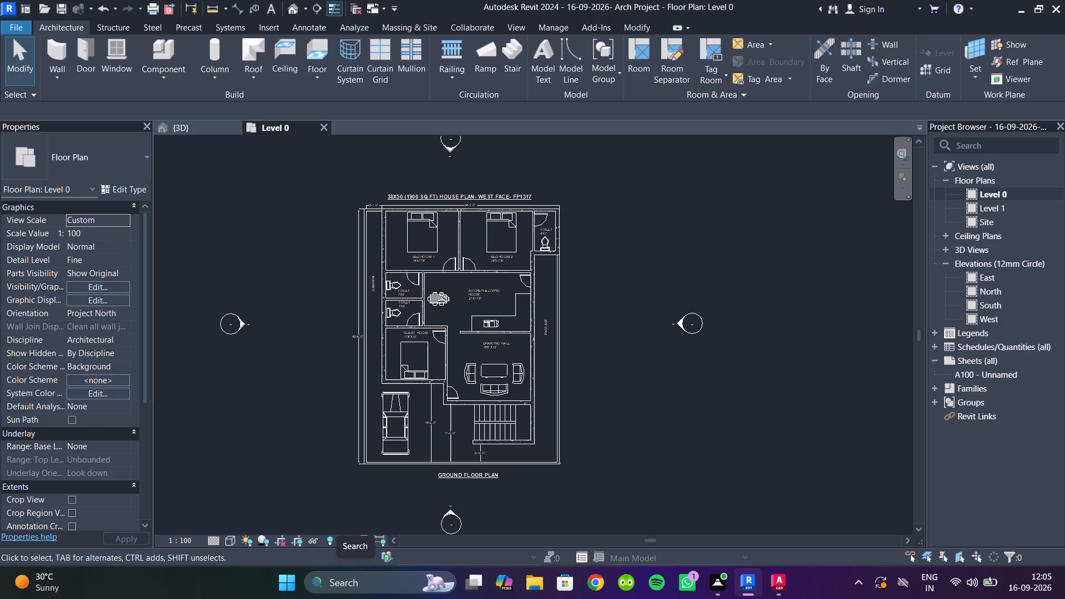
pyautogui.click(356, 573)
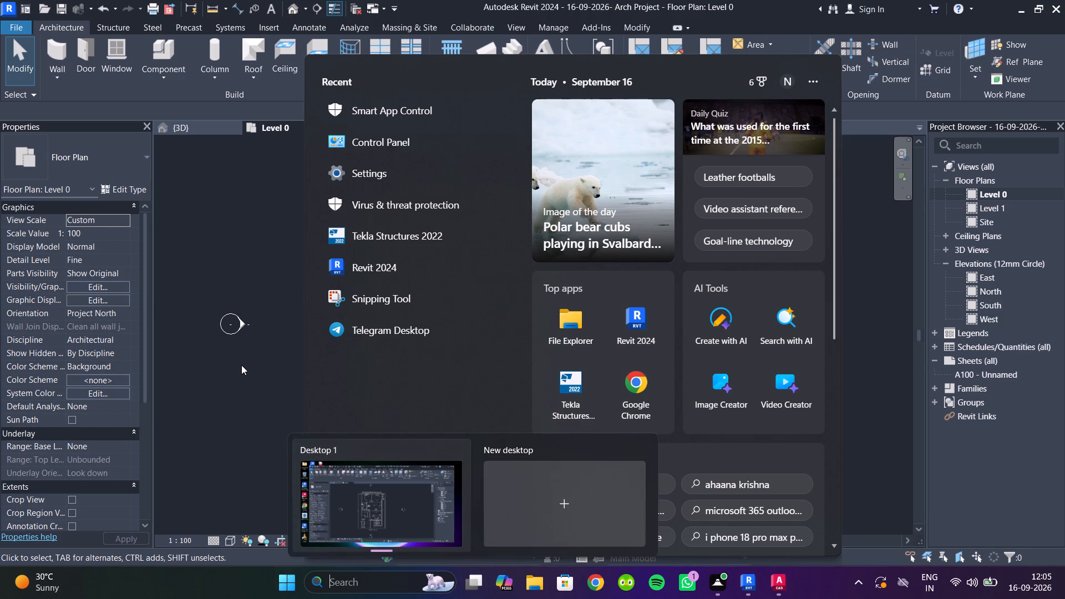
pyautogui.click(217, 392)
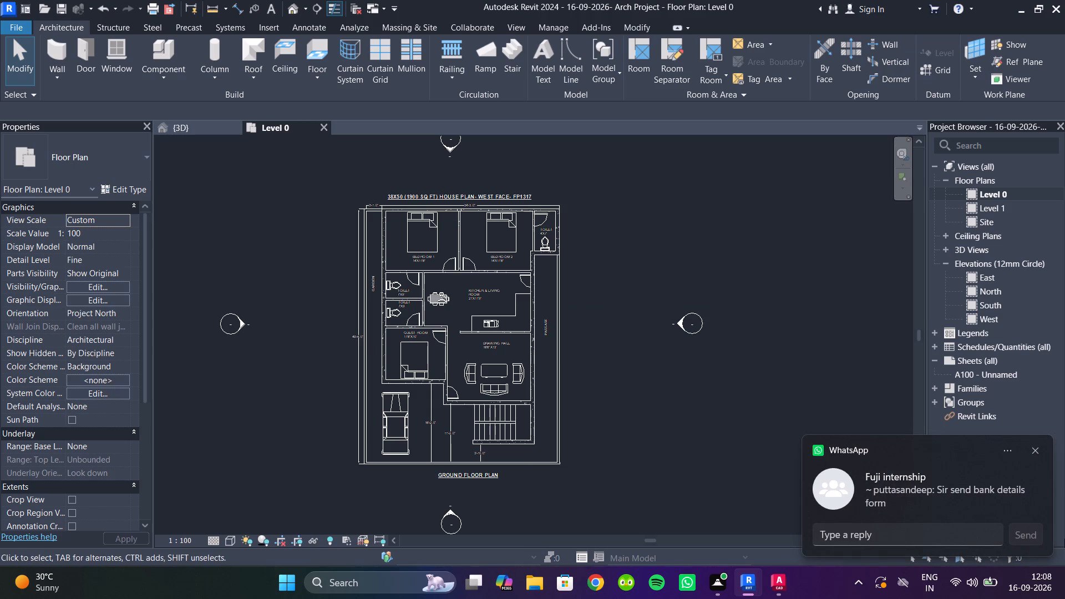
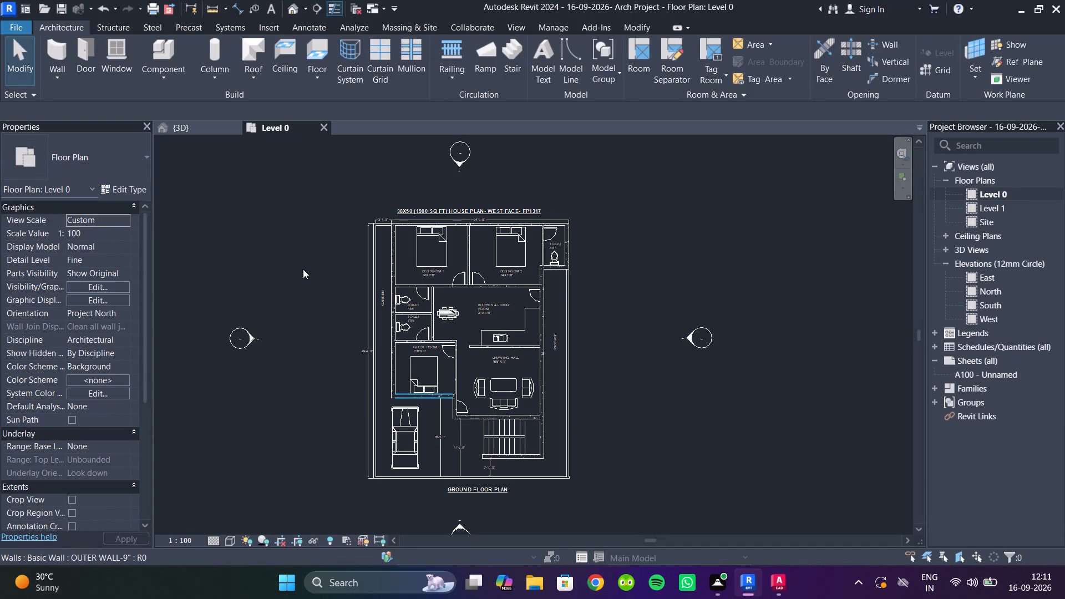
# Inspect the modelled walls and floor slab in the 3D view from the southeast isometric corner.
pyautogui.click(199, 130)
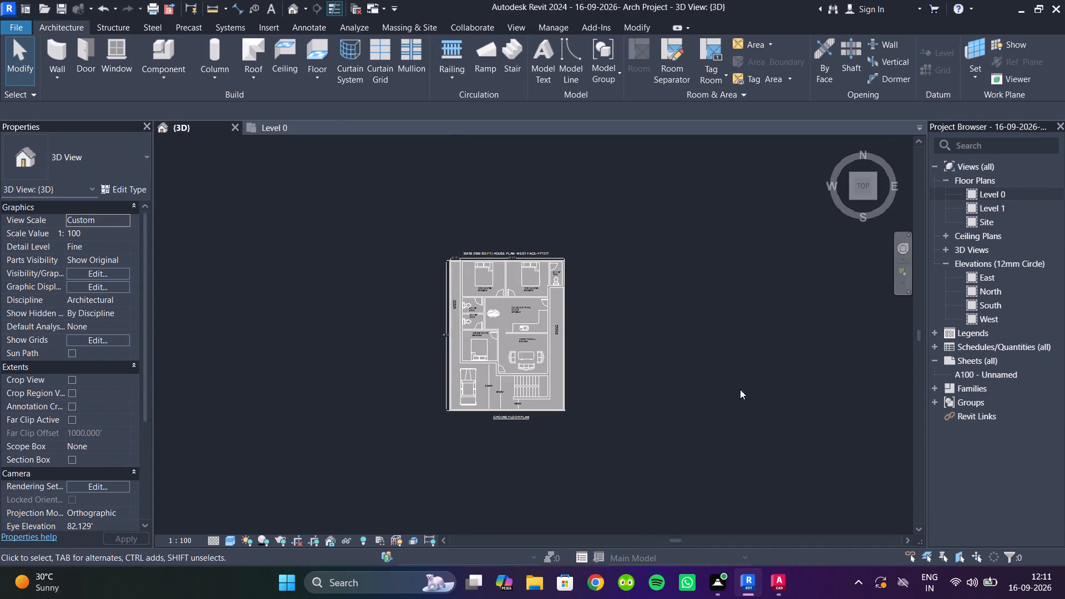
pyautogui.click(875, 199)
pyautogui.scroll(2, 661, 400)
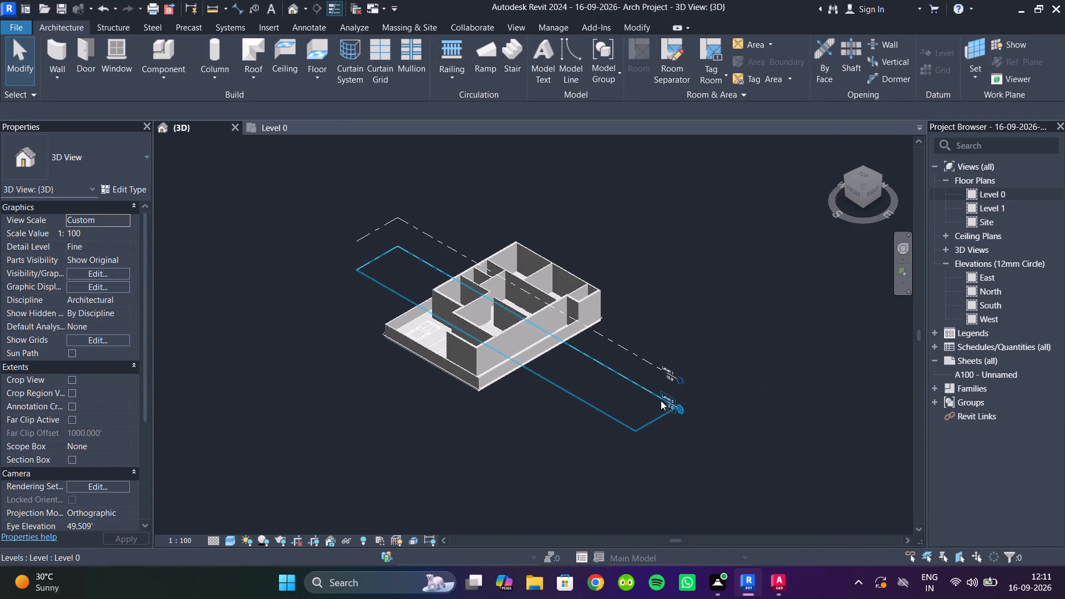
pyautogui.scroll(3, 432, 420)
pyautogui.moveTo(424, 412); pyautogui.dragTo(430, 470, button='middle')
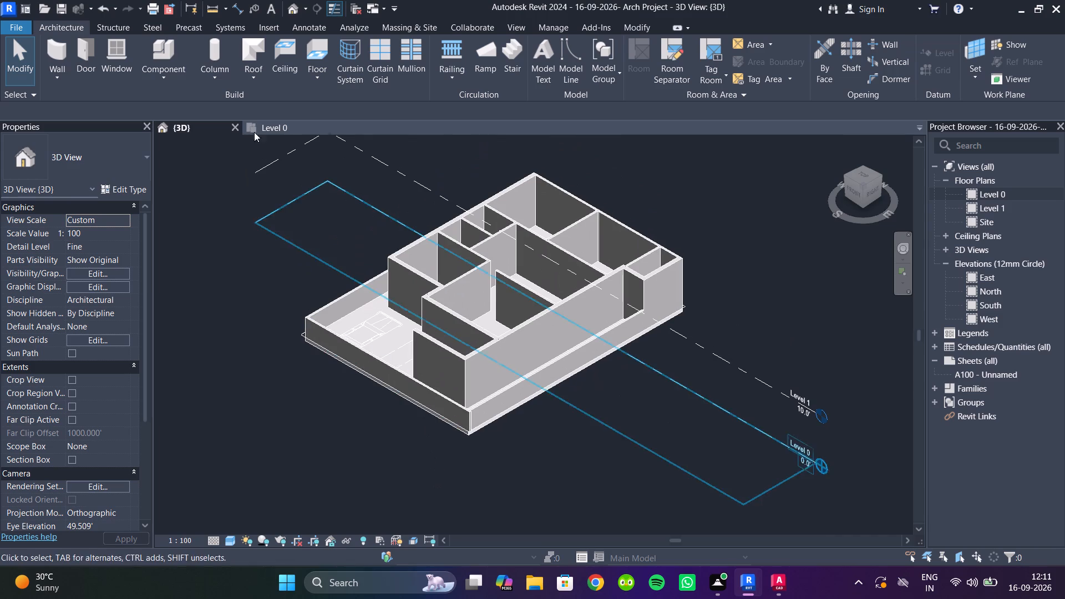
# Return to the Level 0 floor plan and save the project.
pyautogui.click(273, 122)
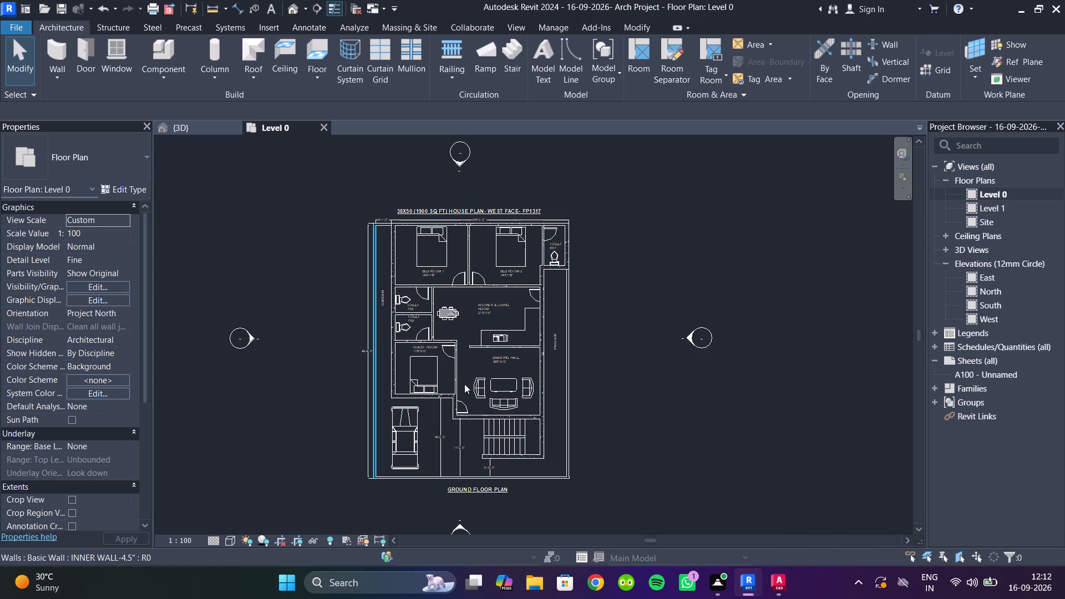
pyautogui.scroll(-3, 616, 313)
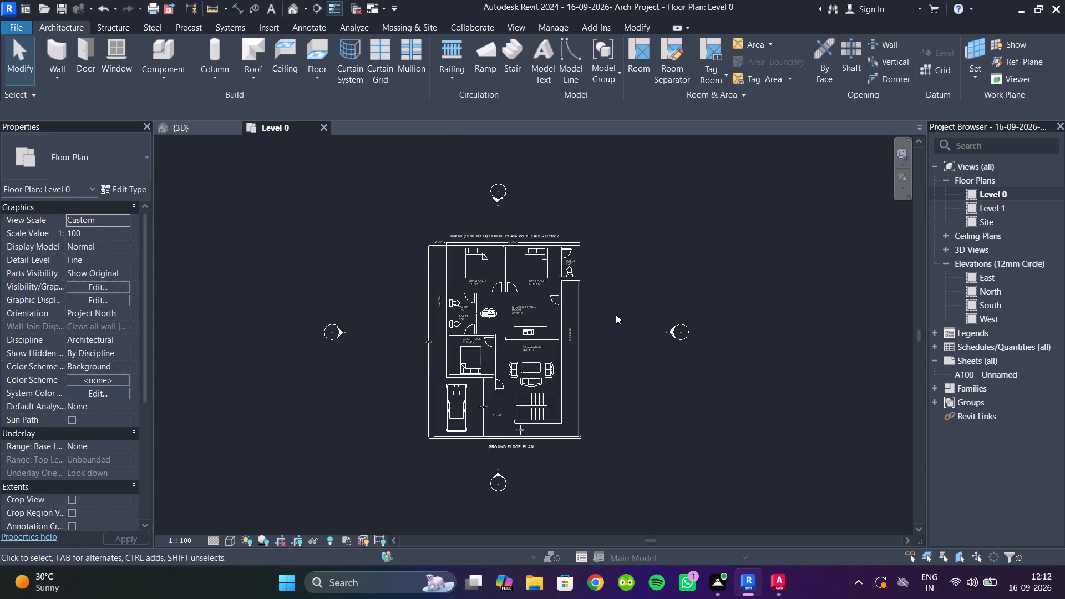
pyautogui.moveTo(588, 298); pyautogui.dragTo(544, 274, button='middle')
pyautogui.scroll(2, 532, 265)
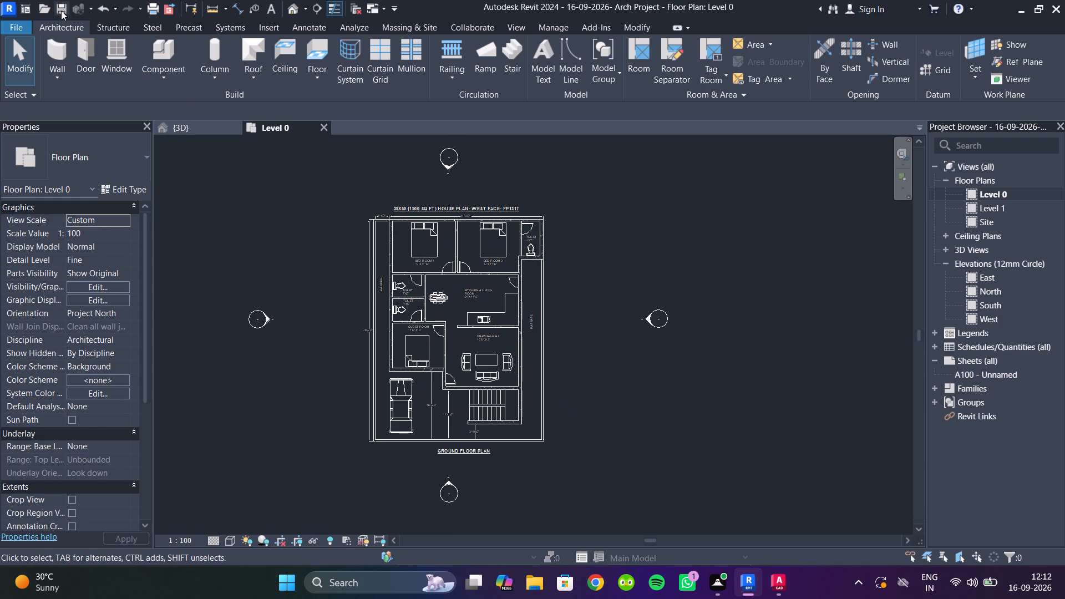
pyautogui.click(61, 11)
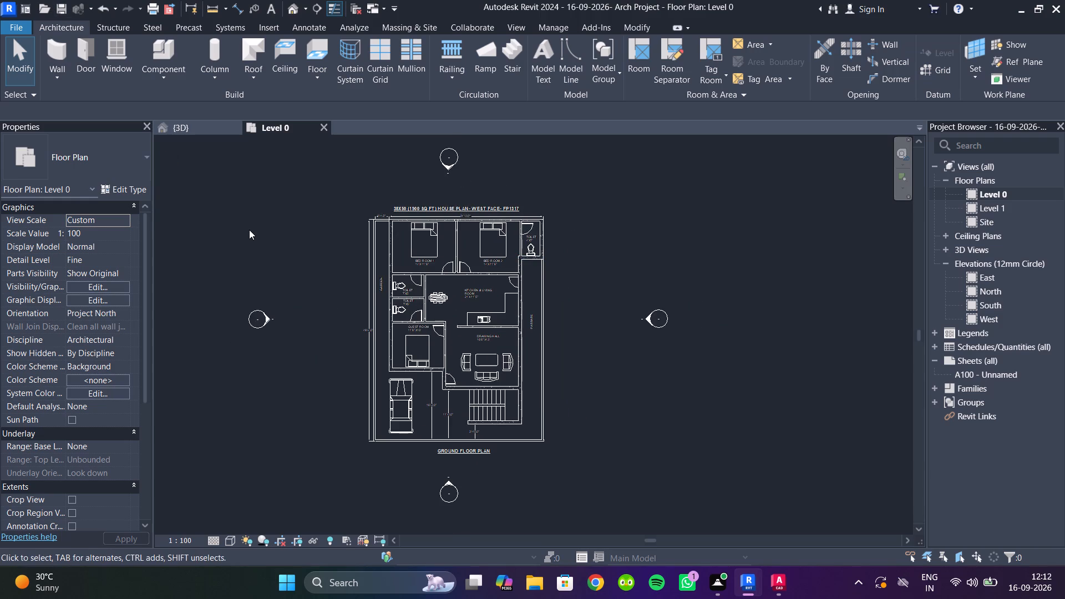
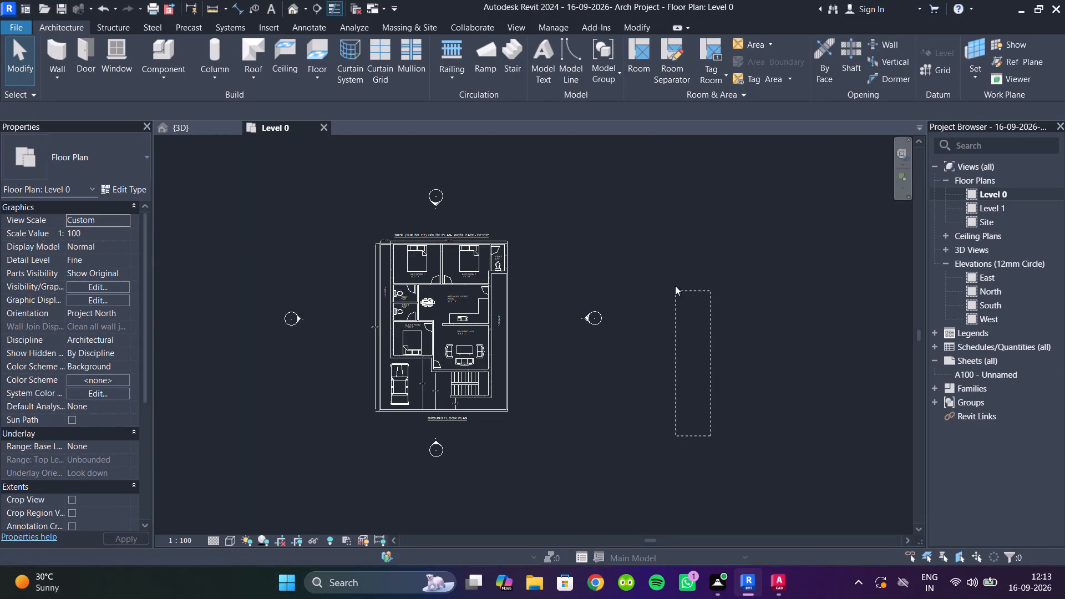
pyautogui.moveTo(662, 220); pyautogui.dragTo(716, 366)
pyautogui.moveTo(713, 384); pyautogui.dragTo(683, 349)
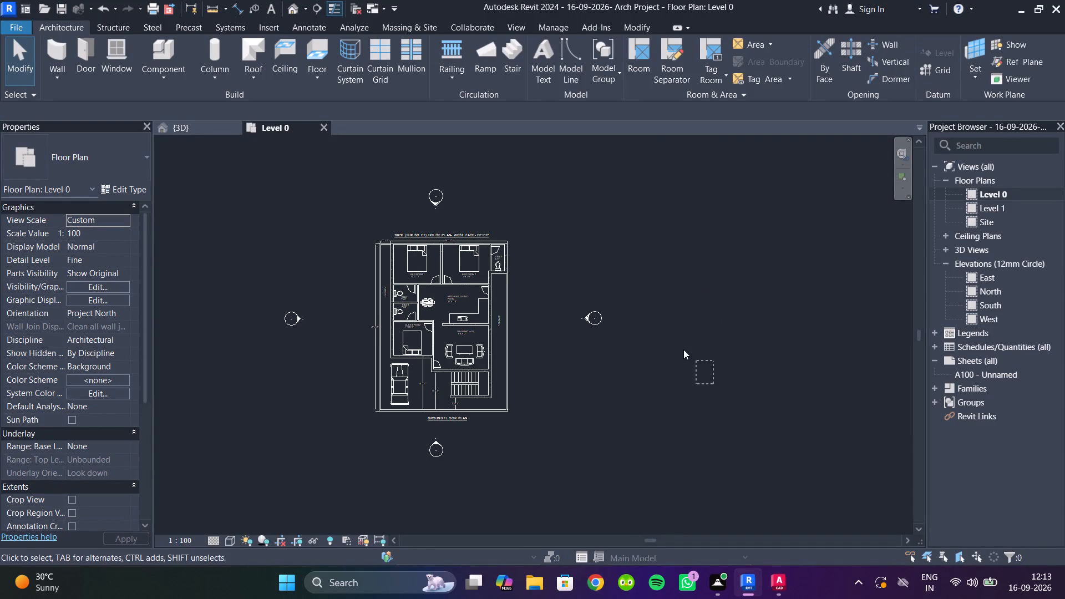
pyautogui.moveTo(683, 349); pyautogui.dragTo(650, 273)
# Export the 3D view, seen from above into the rooms, as a PDF in the Desktop folder INTERNSHIP FILES.
pyautogui.click(201, 131)
pyautogui.scroll(2, 331, 376)
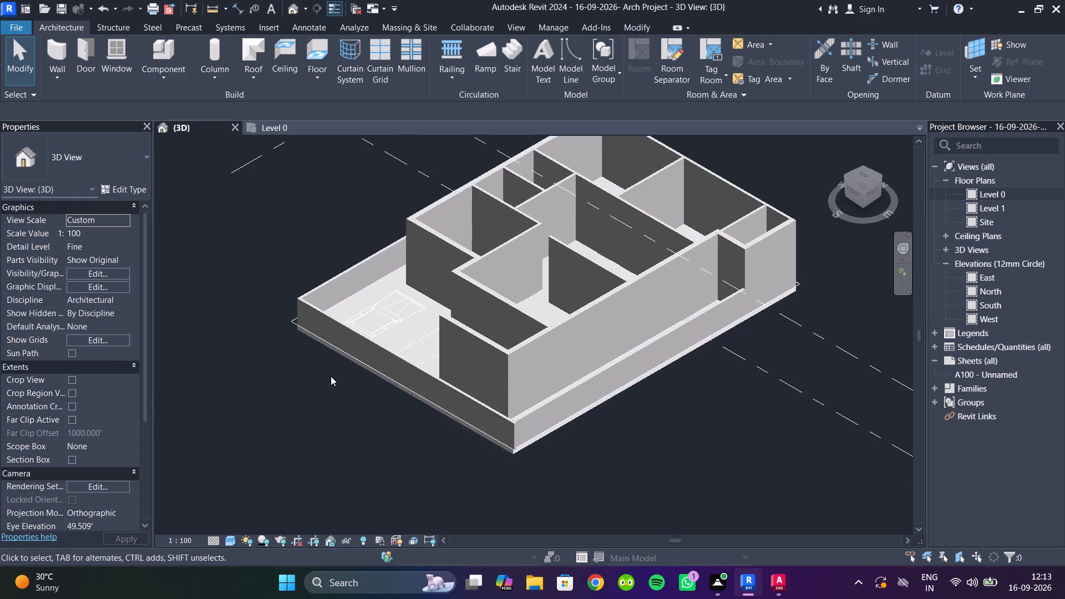
pyautogui.scroll(-3, 331, 376)
pyautogui.keyDown('shift'); pyautogui.moveTo(328, 381); pyautogui.dragTo(383, 492, button='middle'); pyautogui.keyUp('shift')
pyautogui.keyDown('shift'); pyautogui.moveTo(383, 474); pyautogui.dragTo(364, 469, button='middle'); pyautogui.keyUp('shift')
pyautogui.moveTo(367, 458); pyautogui.dragTo(369, 468, button='middle')
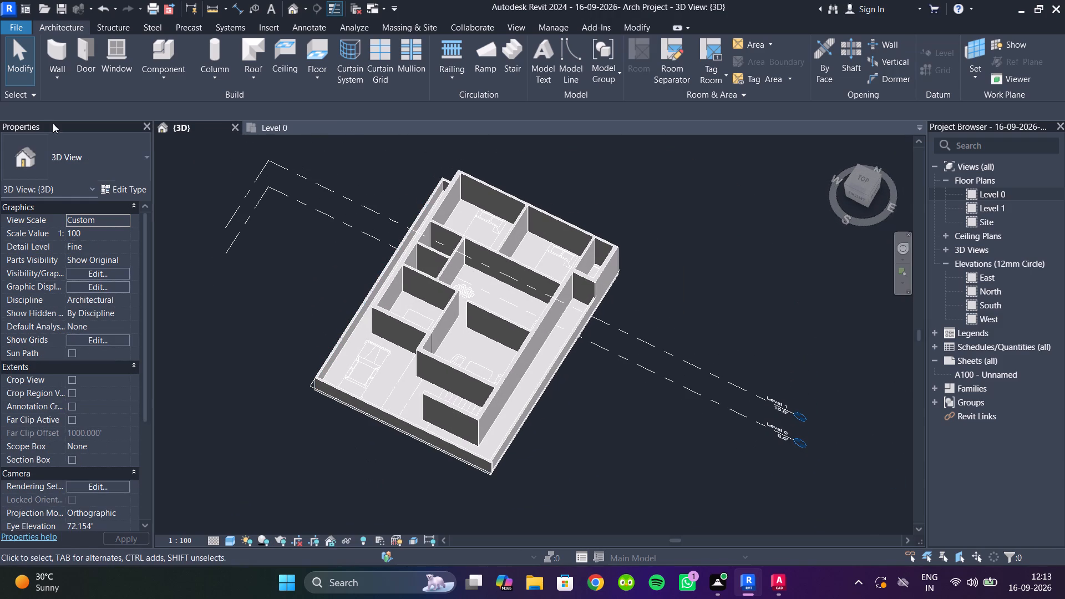
pyautogui.click(18, 31)
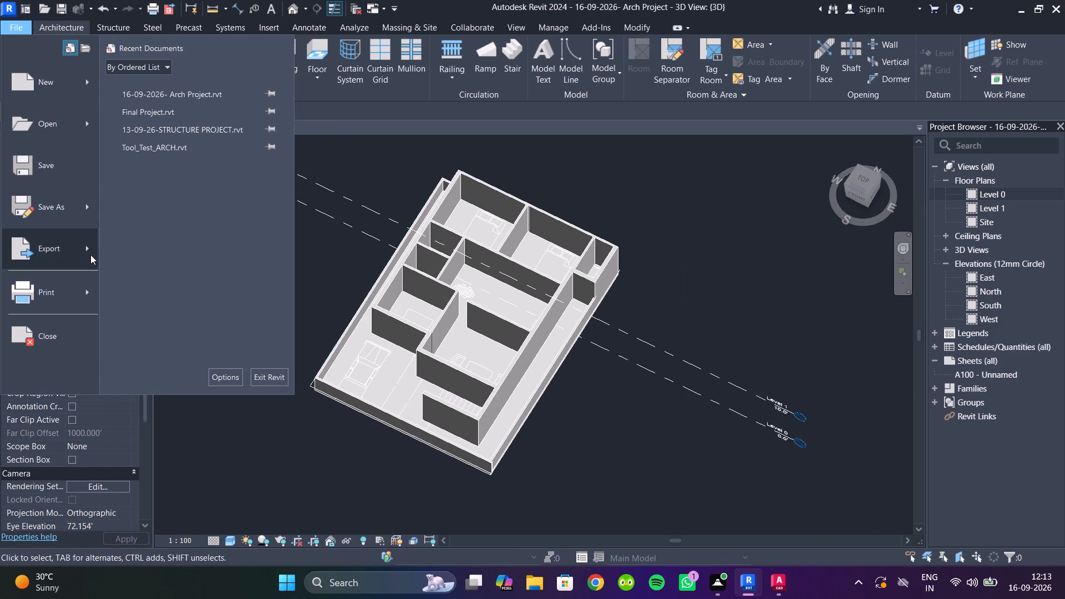
pyautogui.click(89, 247)
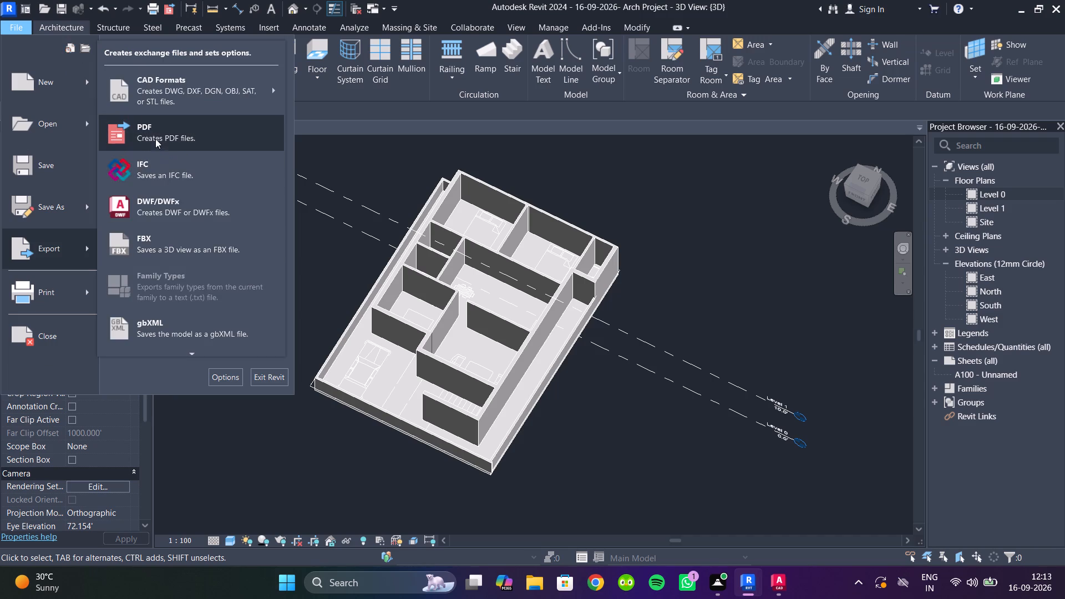
pyautogui.click(151, 125)
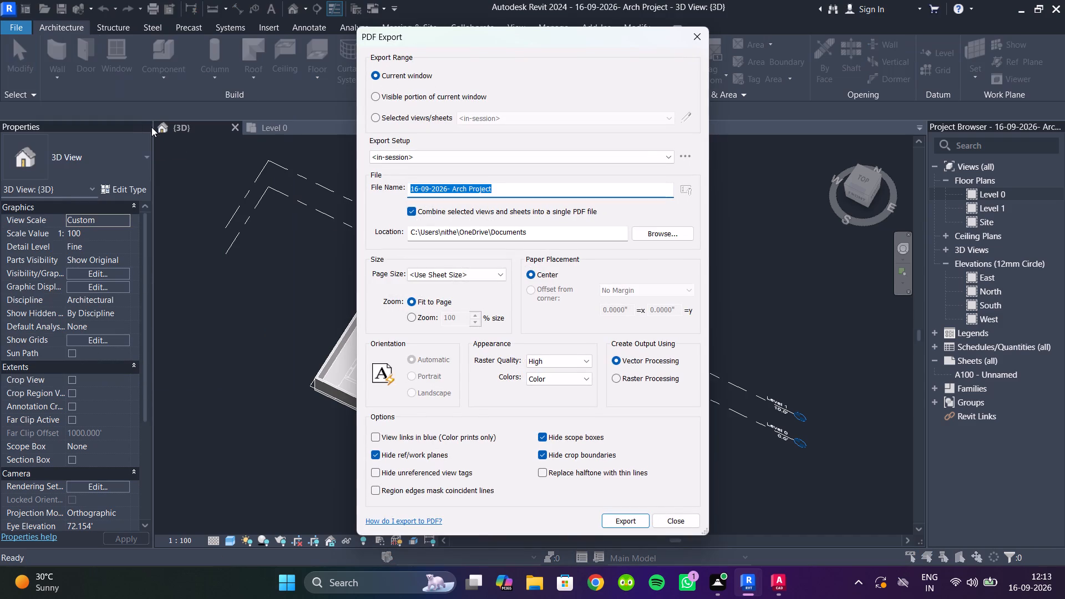
pyautogui.click(656, 235)
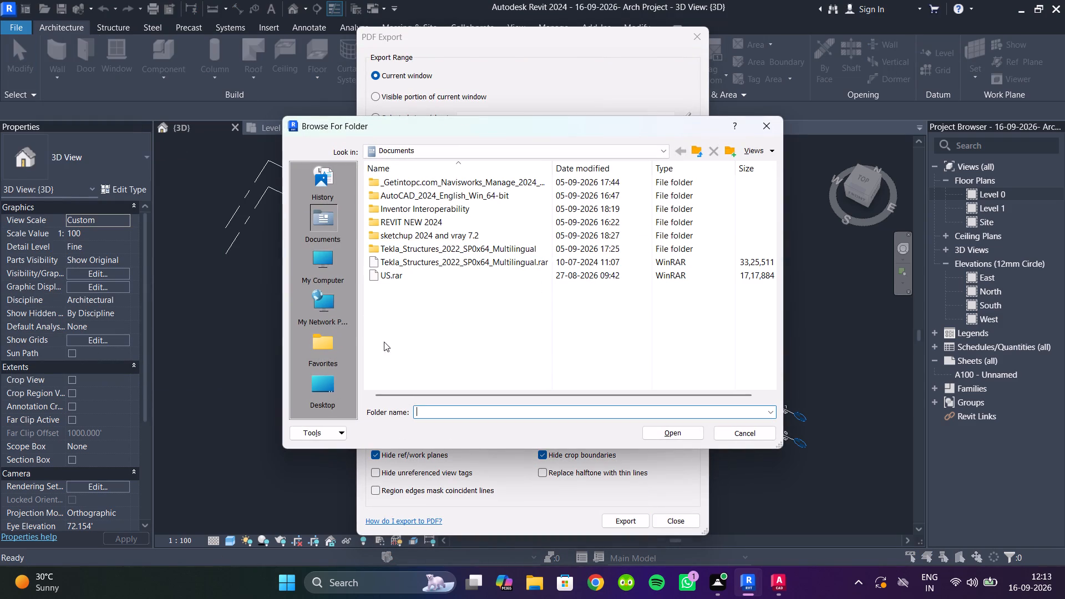
pyautogui.scroll(-2, 324, 362)
pyautogui.click(331, 384)
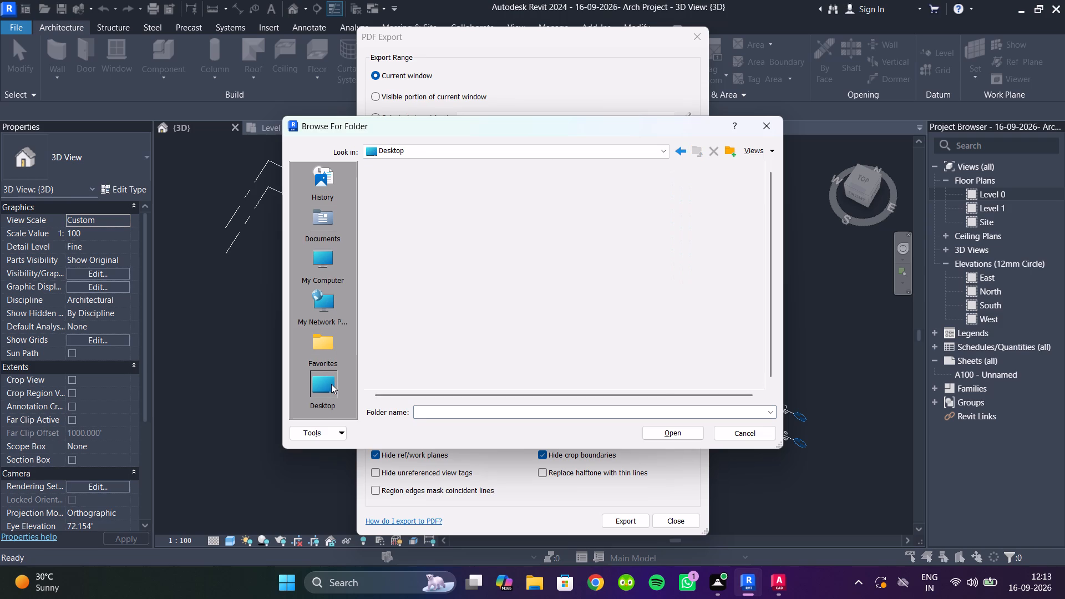
pyautogui.doubleClick(407, 330)
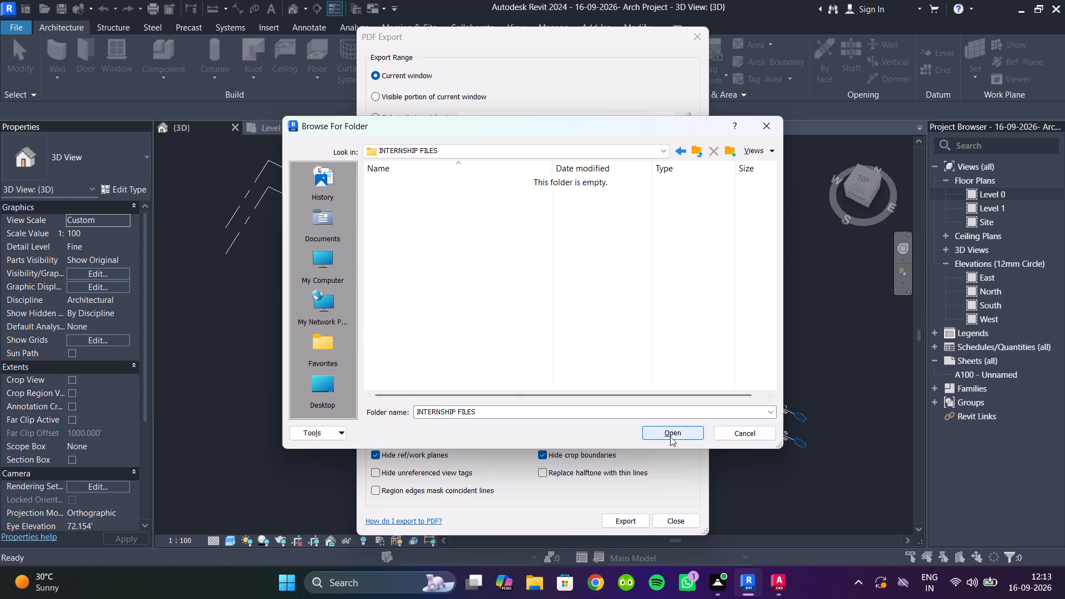
pyautogui.click(676, 433)
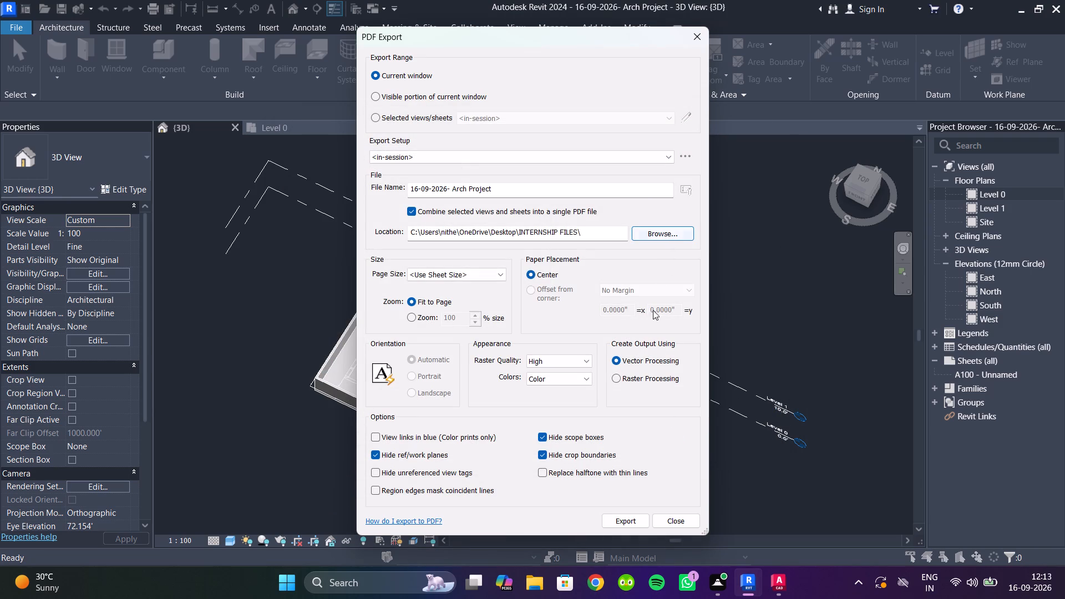
pyautogui.click(619, 520)
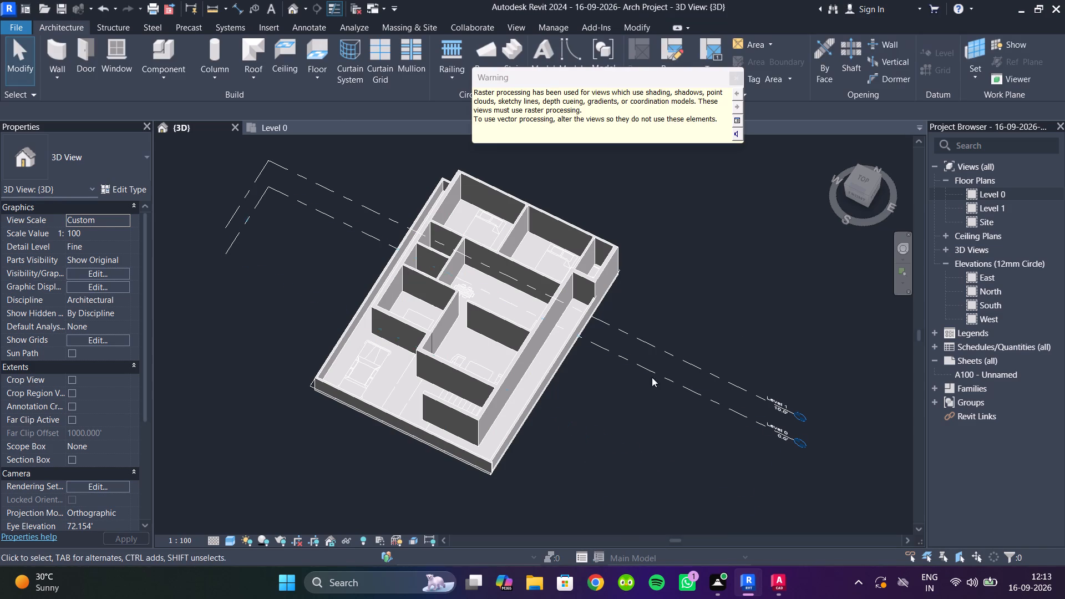
pyautogui.moveTo(617, 80); pyautogui.dragTo(947, 462)
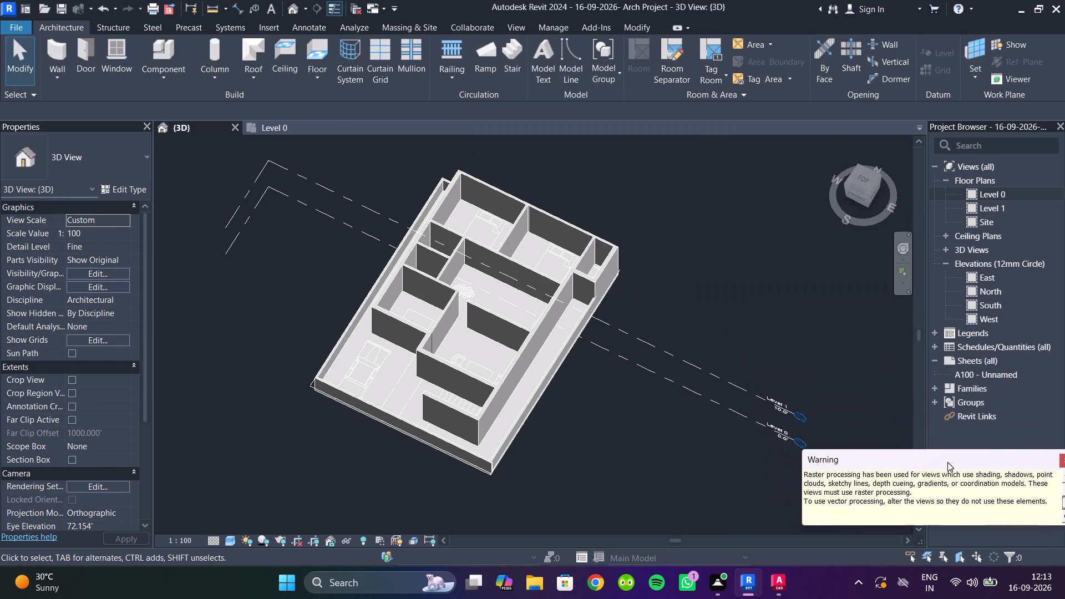
pyautogui.moveTo(947, 462); pyautogui.dragTo(936, 479)
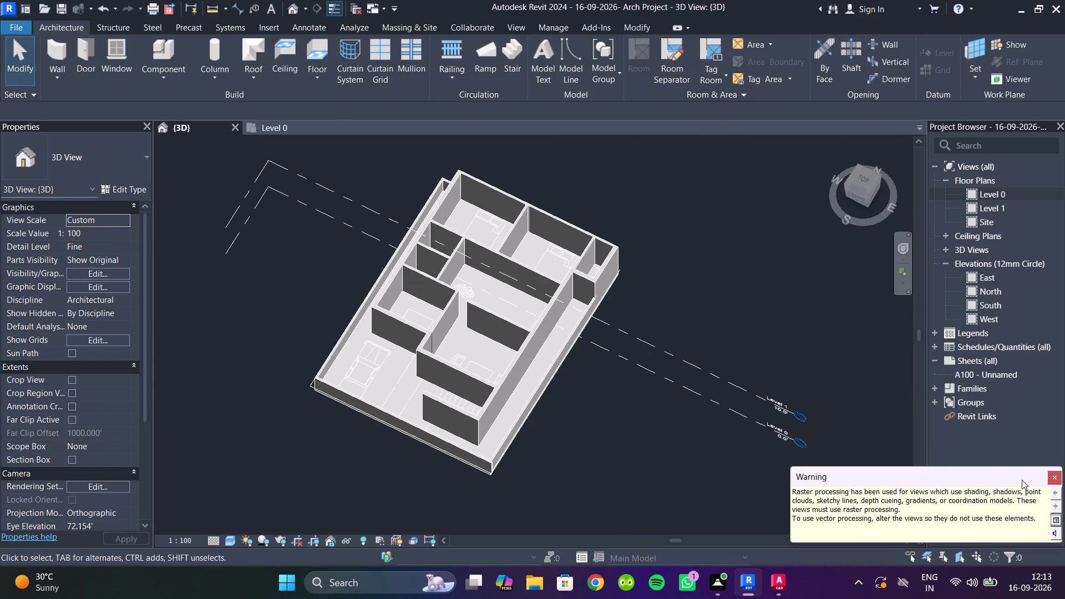
pyautogui.click(1053, 481)
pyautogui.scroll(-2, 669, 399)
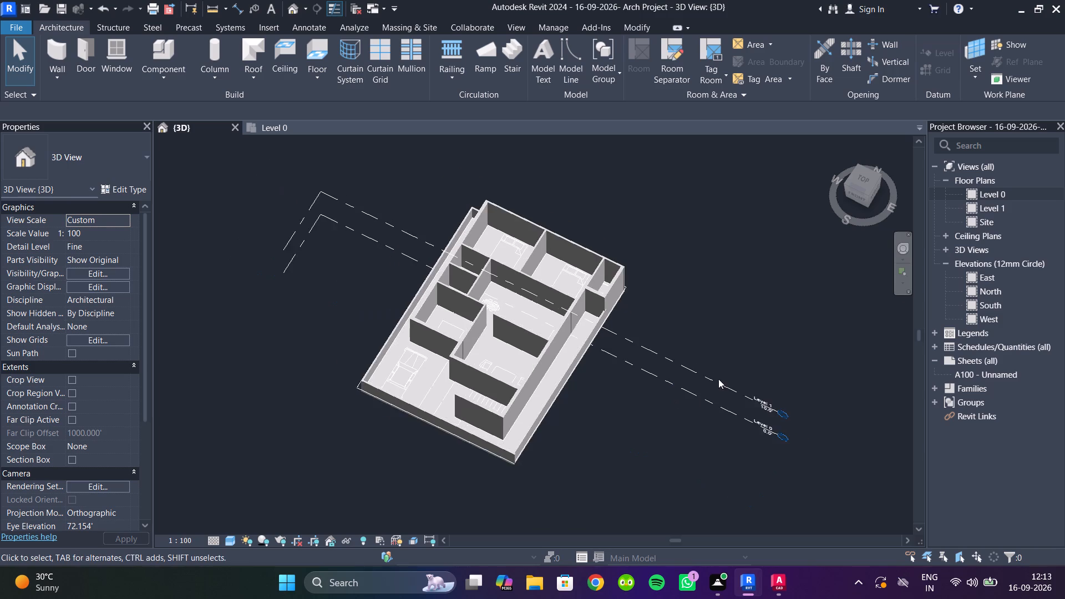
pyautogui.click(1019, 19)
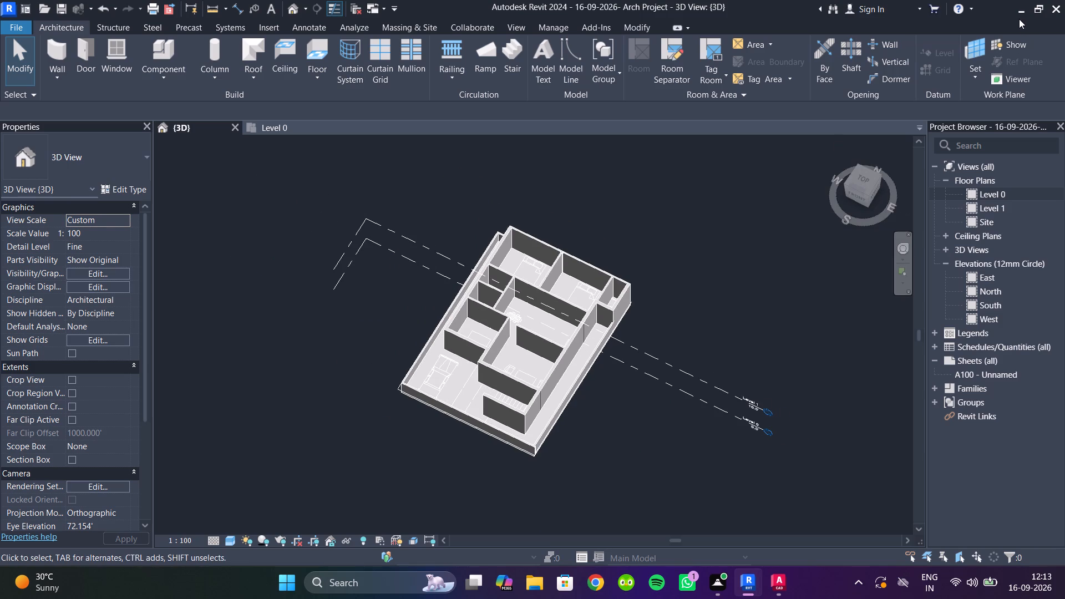
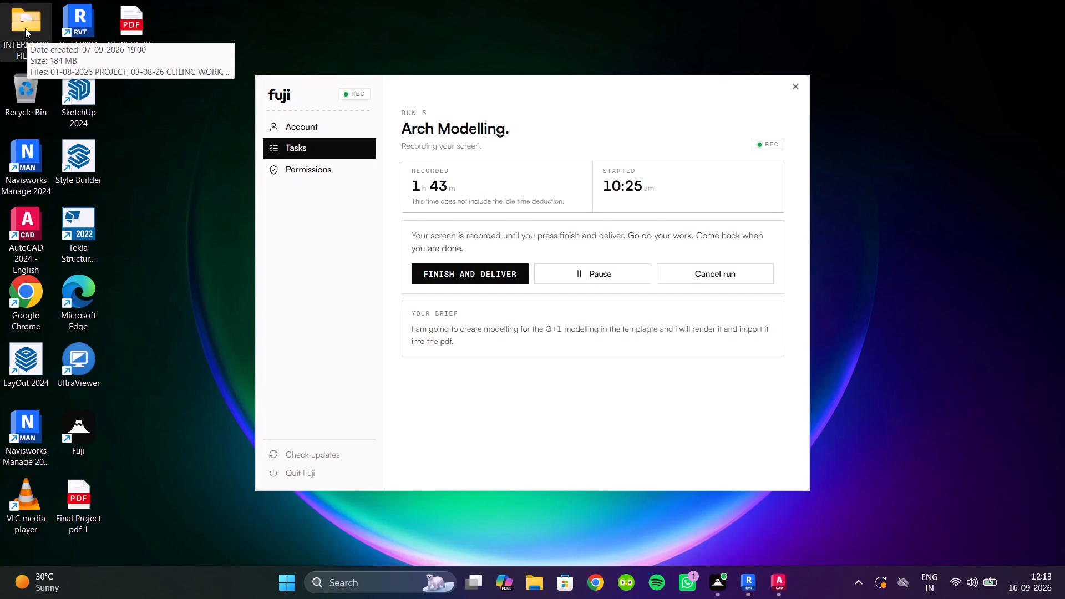
# Open the INTERNSHIP FILES folder from the desktop in File Explorer.
pyautogui.doubleClick(25, 28)
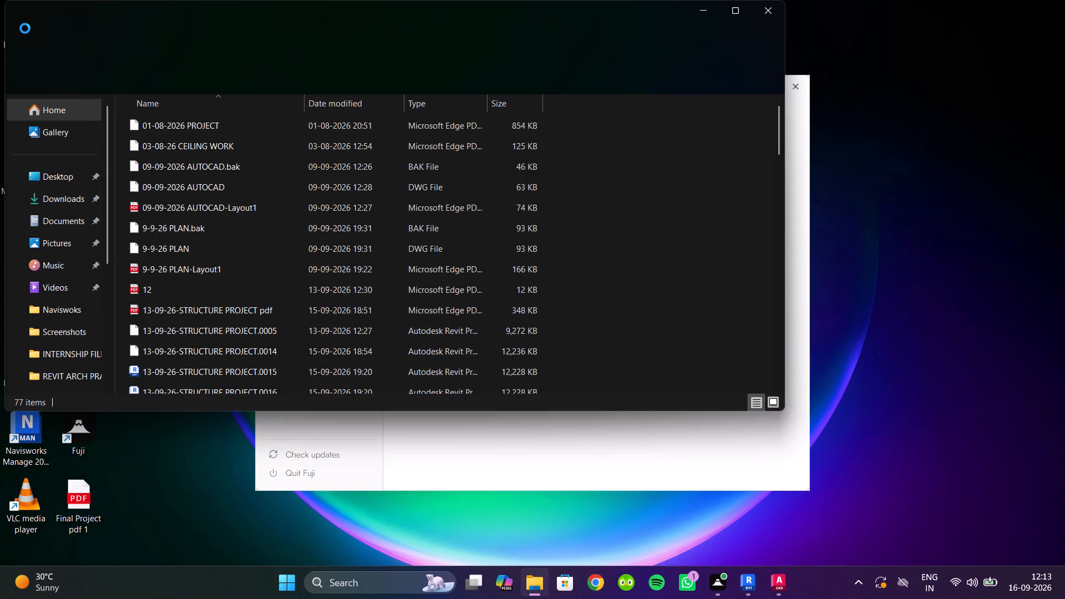
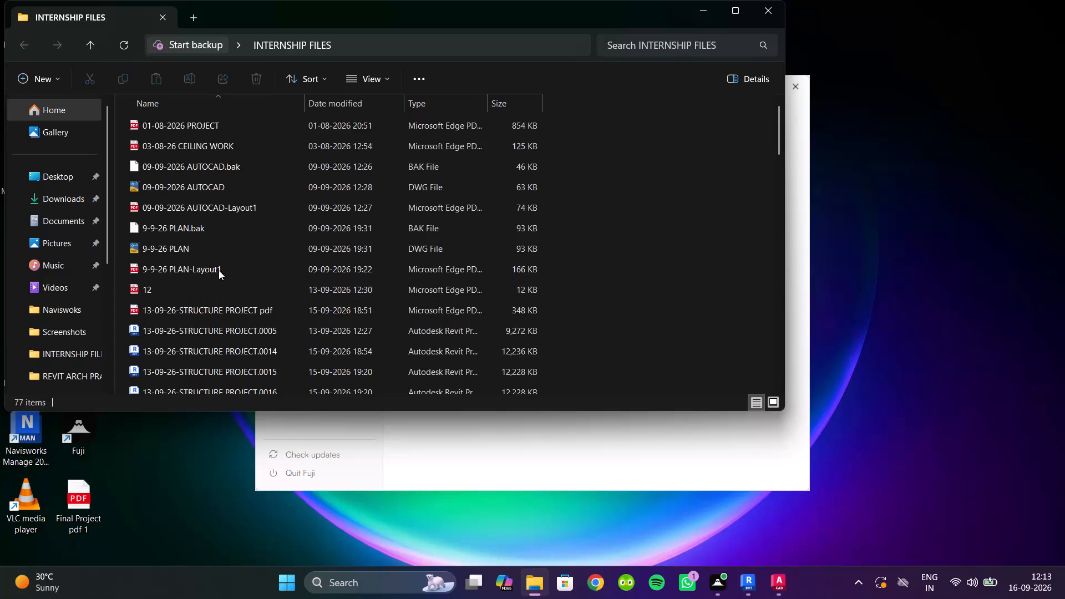
# Open the exported 16-09-2026- Arch Project PDF in Microsoft Edge, check the 3D view on its page, and close it.
pyautogui.scroll(-1, 219, 270)
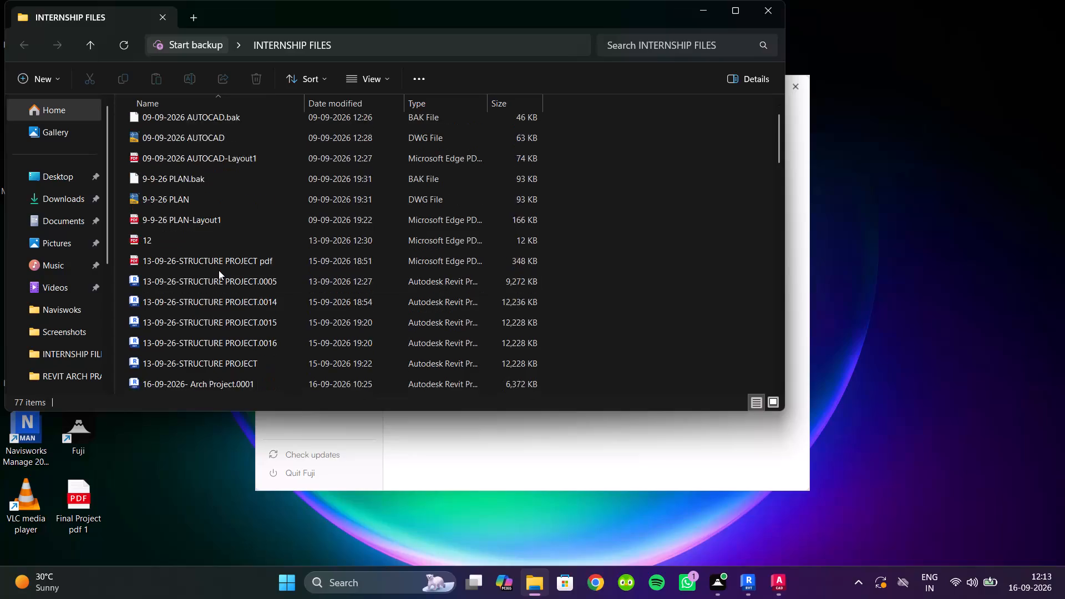
pyautogui.scroll(-2, 219, 270)
pyautogui.doubleClick(190, 329)
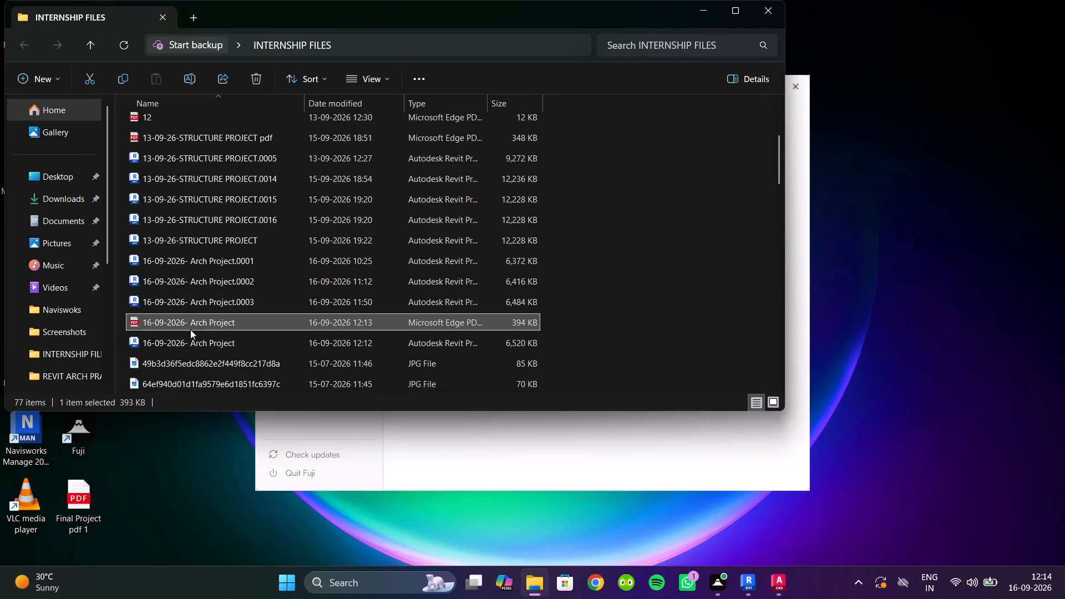
pyautogui.scroll(-2, 441, 363)
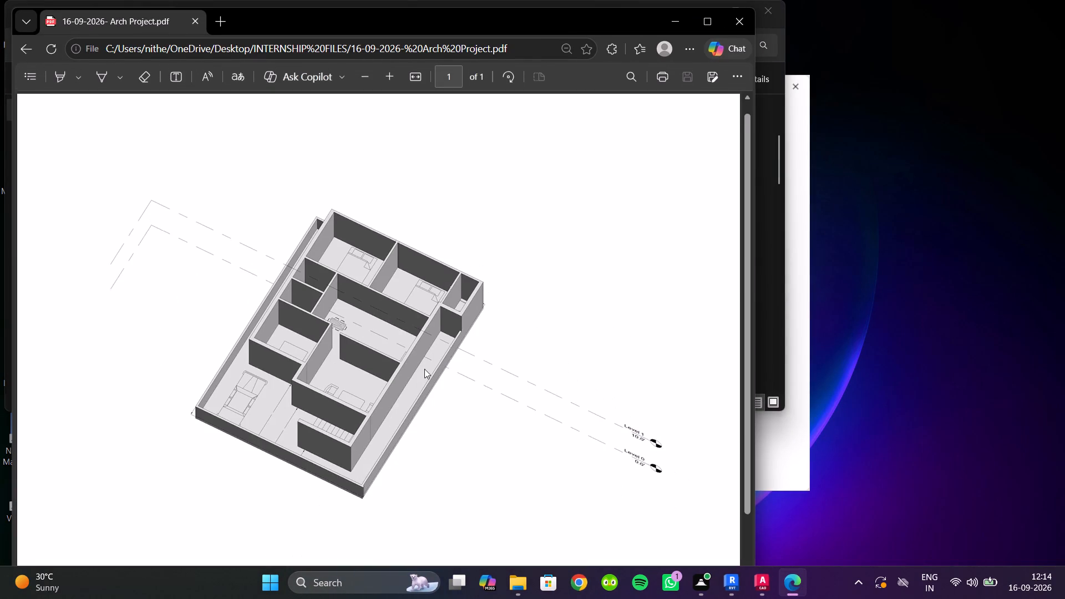
pyautogui.scroll(1, 316, 369)
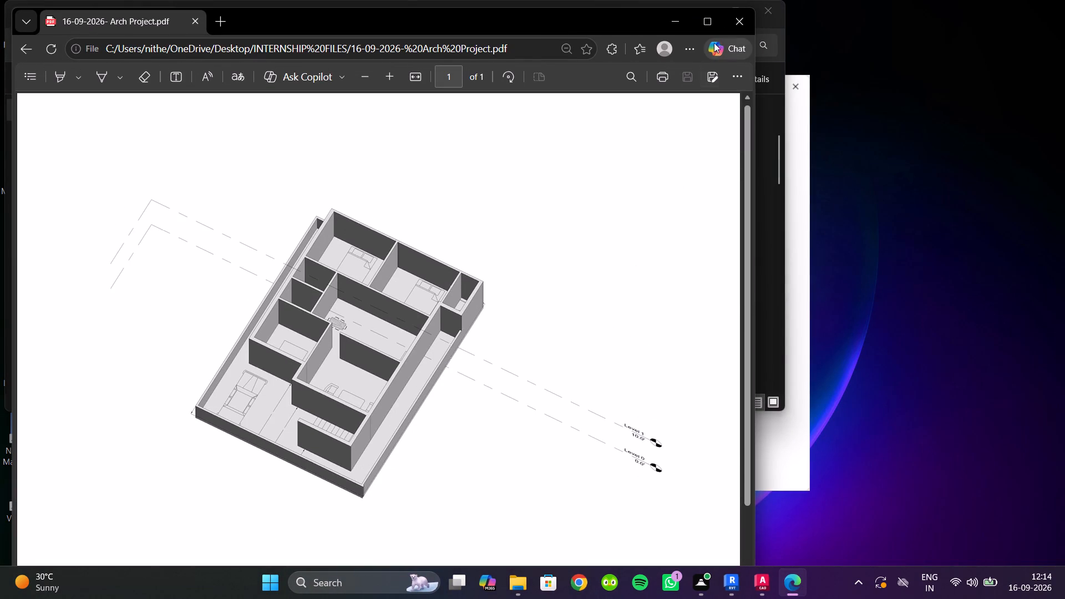
pyautogui.click(732, 20)
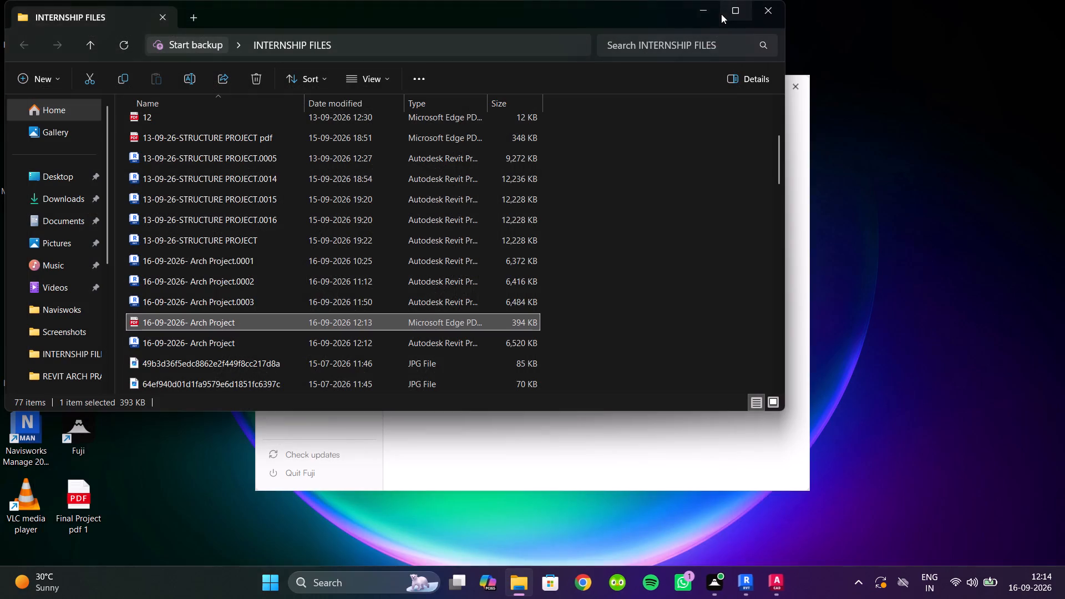